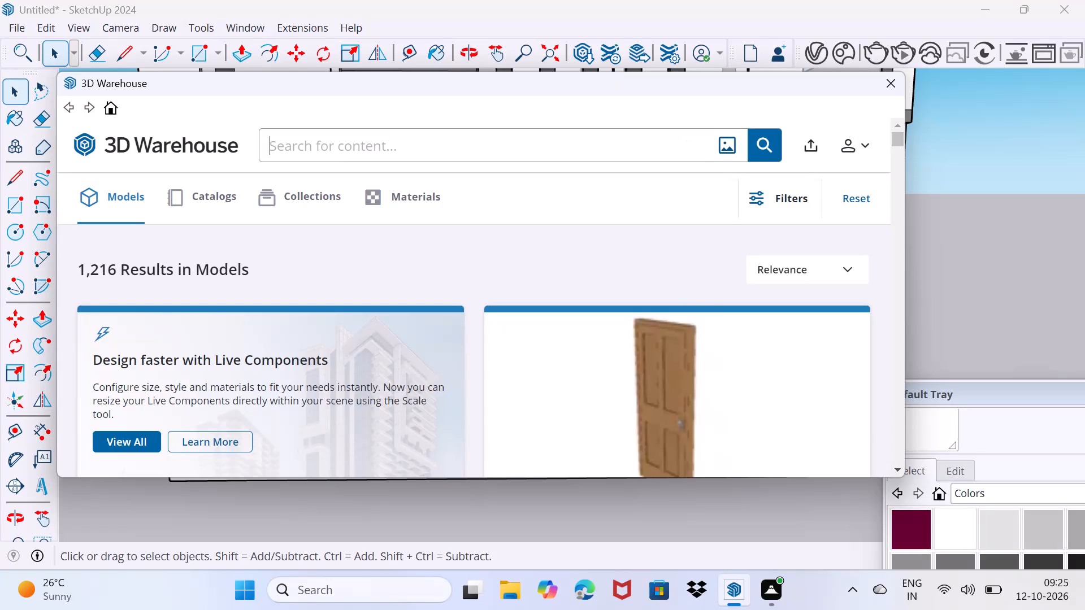
Search the 3D Warehouse for "window" and look through the model results.
{"action": "key", "text": "e"}
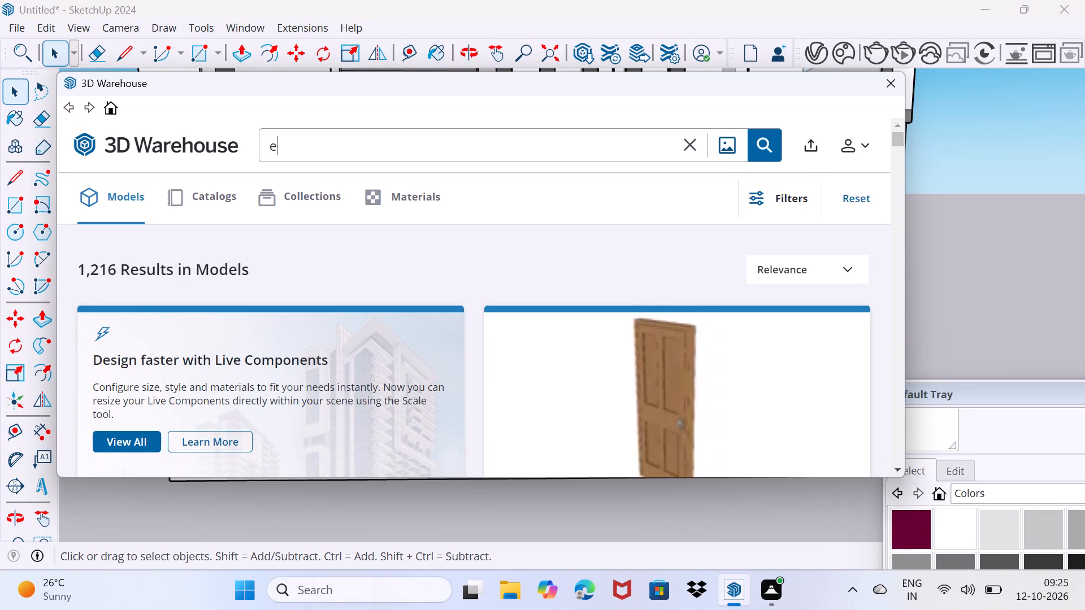
{"action": "key", "text": "BackSpace"}
{"action": "type", "text": "win"}
{"action": "type", "text": "dow"}
{"action": "key", "text": "Return"}
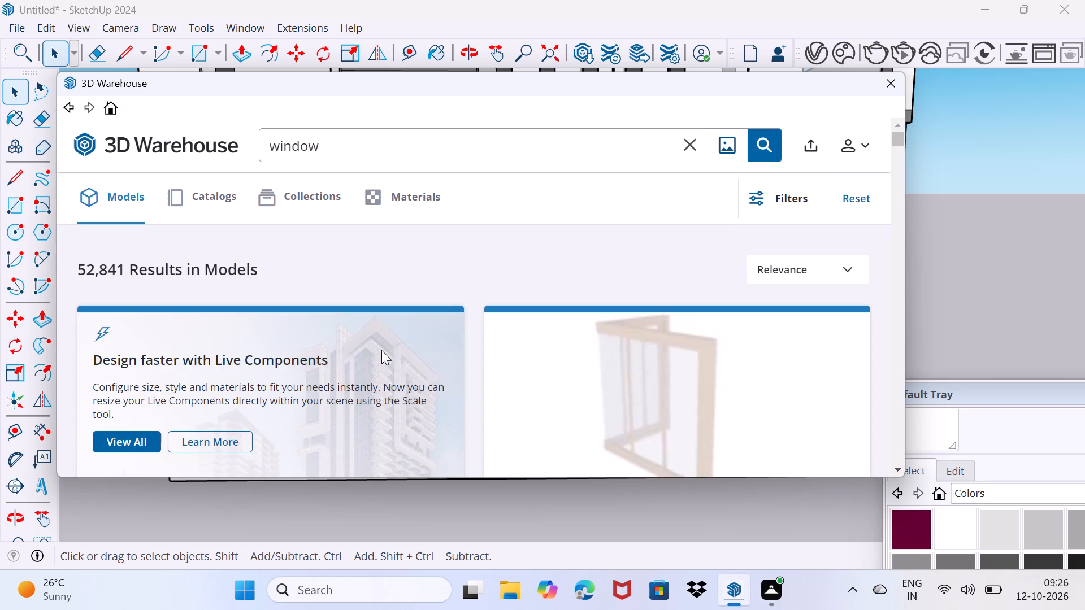
{"action": "scroll", "coordinate": [368, 338], "scroll_direction": "down", "scroll_amount": 6}
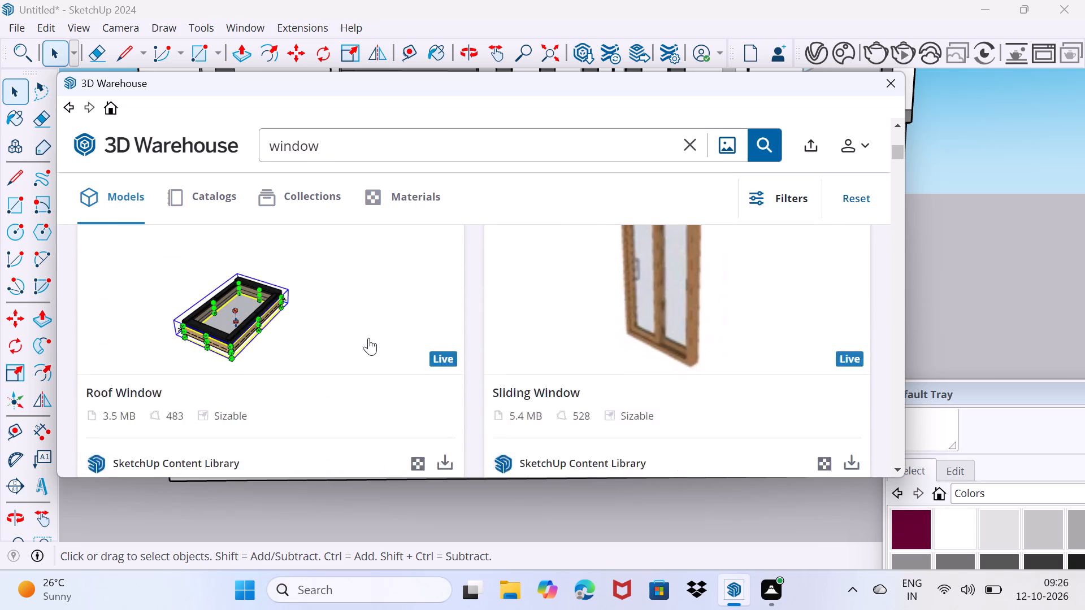
{"action": "scroll", "coordinate": [368, 338], "scroll_direction": "down", "scroll_amount": 7}
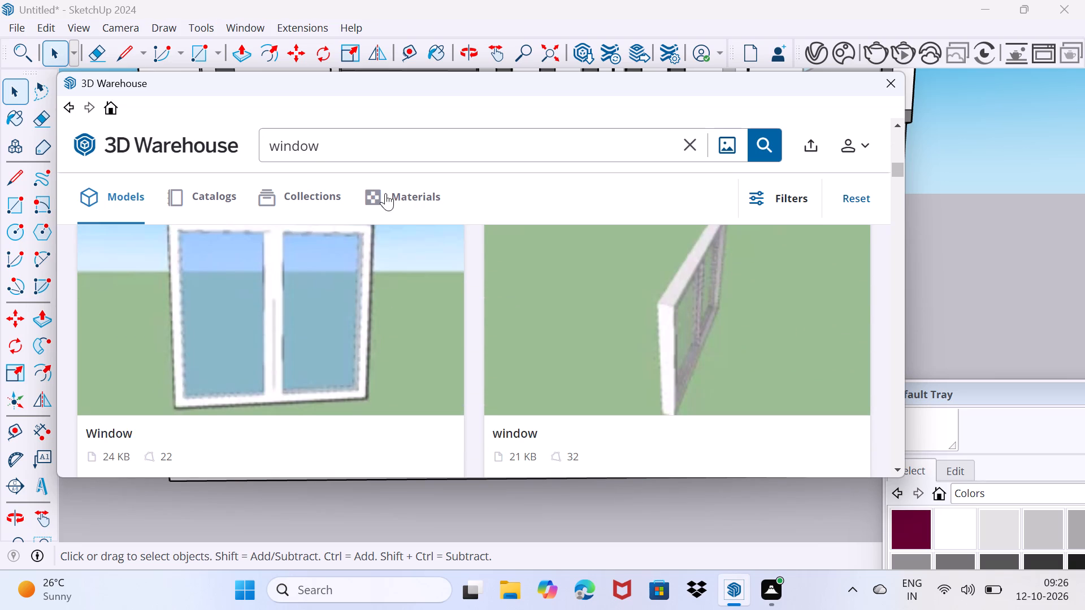
Browse the collections found for "window" to look for a suitable window design for the house.
{"action": "left_click", "coordinate": [386, 194]}
{"action": "left_click", "coordinate": [308, 201]}
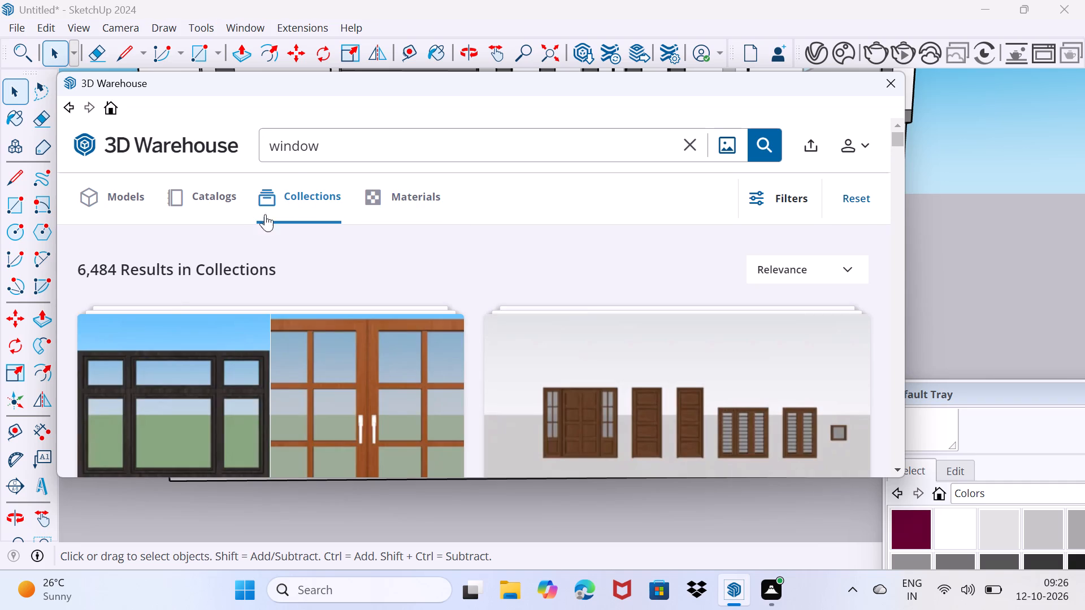
{"action": "right_click", "coordinate": [183, 479]}
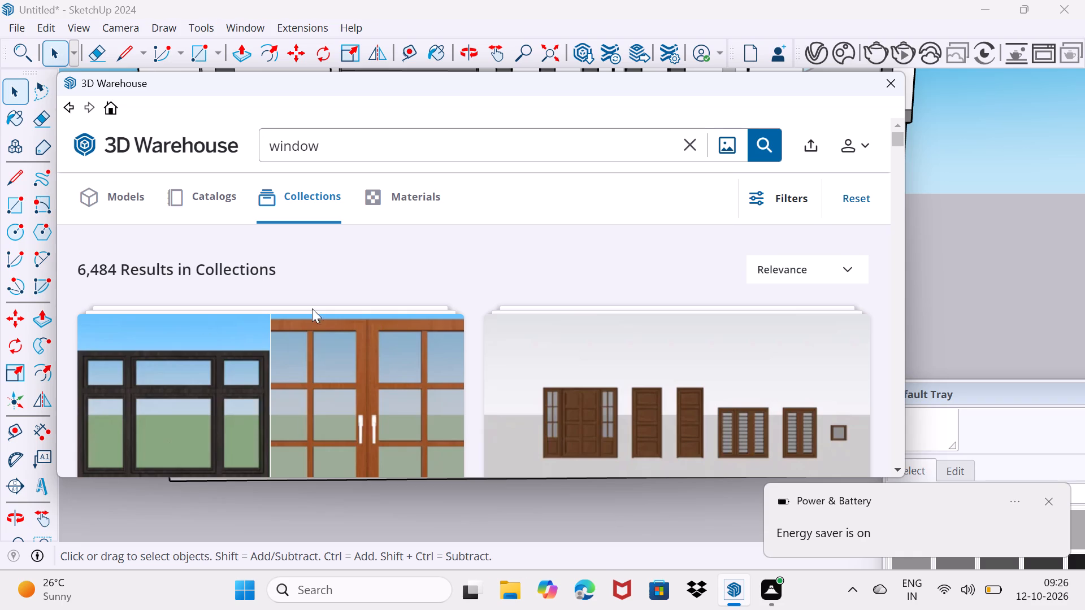
{"action": "scroll", "coordinate": [360, 348], "scroll_direction": "down", "scroll_amount": 10}
{"action": "scroll", "coordinate": [362, 349], "scroll_direction": "up", "scroll_amount": 5}
{"action": "scroll", "coordinate": [362, 349], "scroll_direction": "down", "scroll_amount": 5}
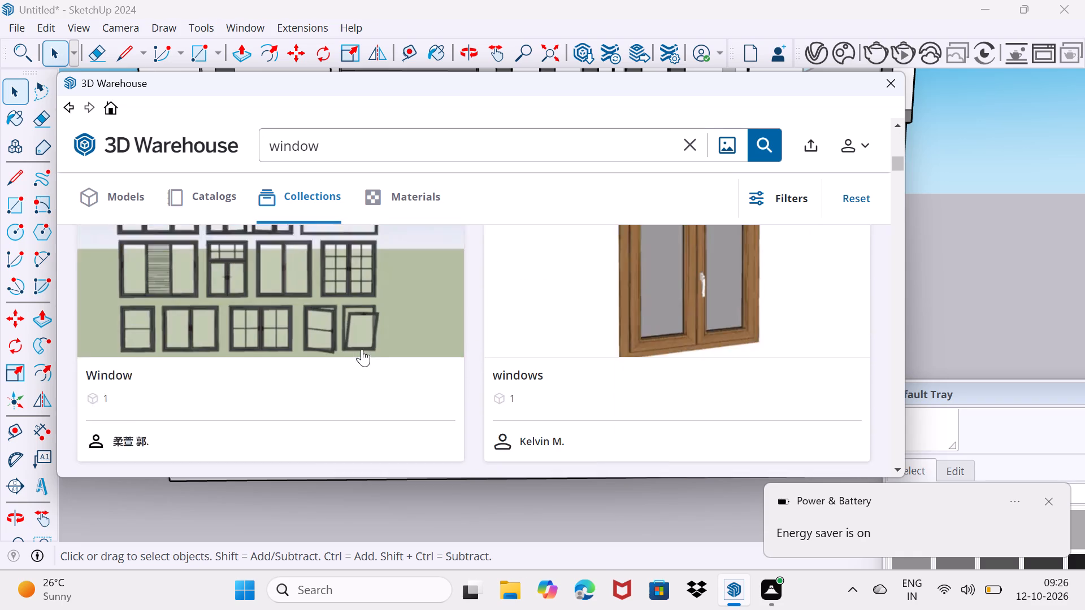
{"action": "scroll", "coordinate": [362, 349], "scroll_direction": "down", "scroll_amount": 7}
{"action": "scroll", "coordinate": [381, 332], "scroll_direction": "up", "scroll_amount": 4}
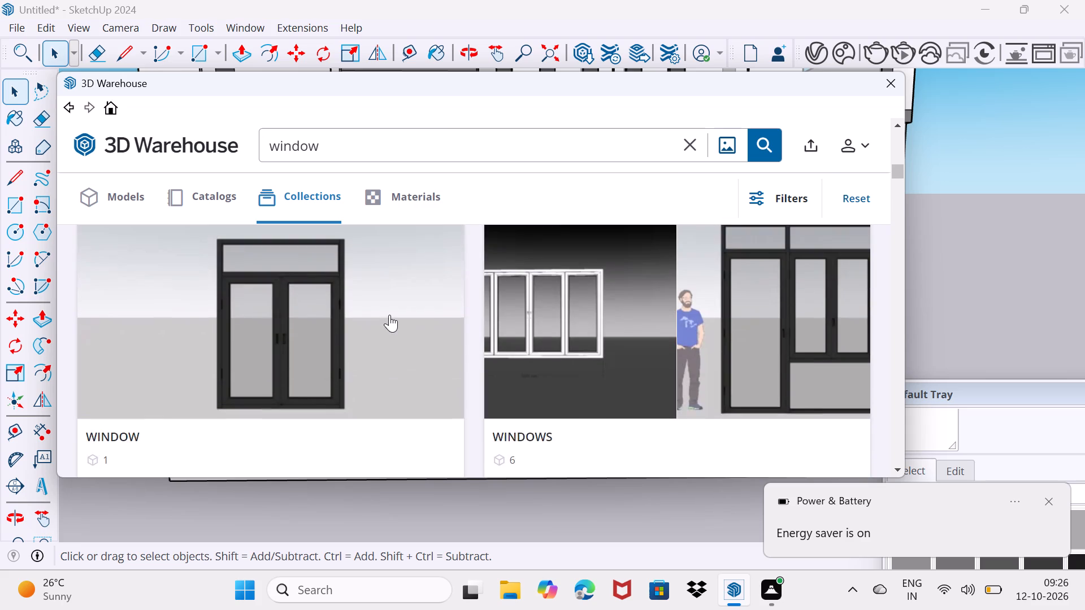
{"action": "scroll", "coordinate": [389, 317], "scroll_direction": "down", "scroll_amount": 11}
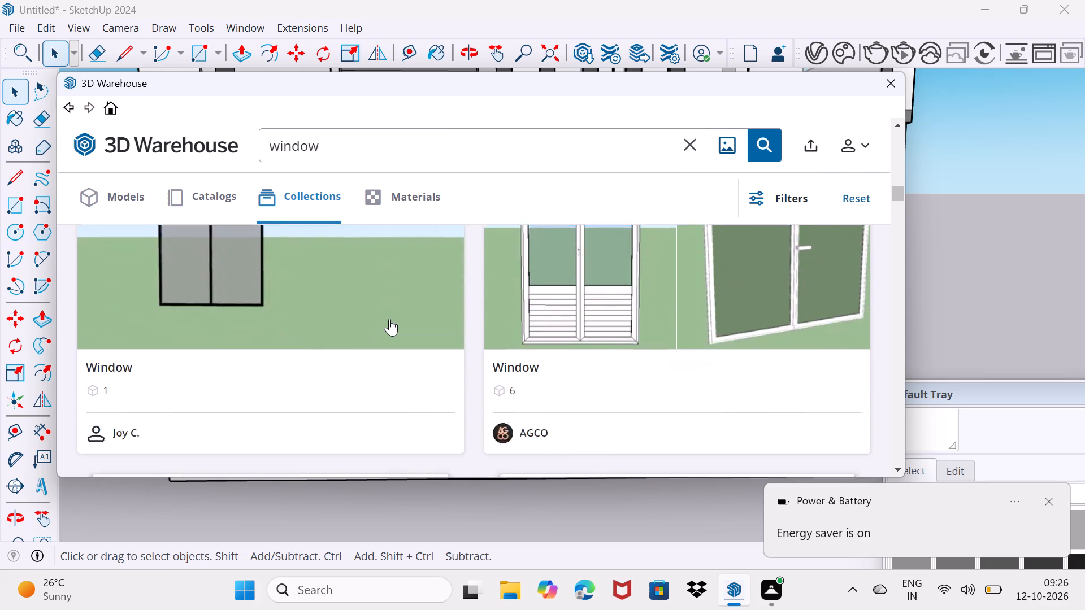
{"action": "scroll", "coordinate": [389, 319], "scroll_direction": "down", "scroll_amount": 10}
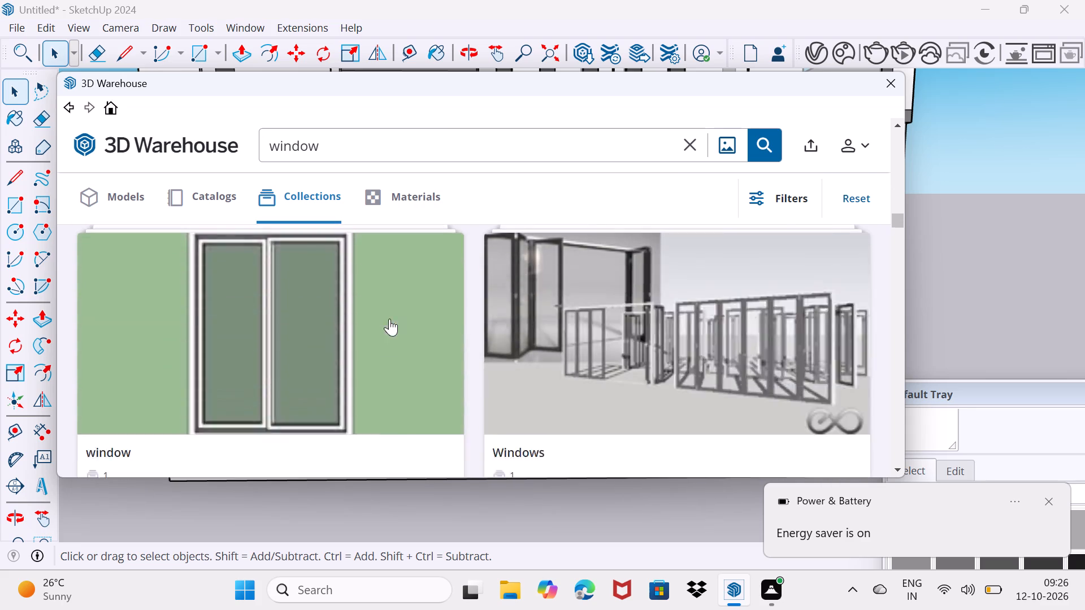
{"action": "scroll", "coordinate": [389, 319], "scroll_direction": "down", "scroll_amount": 10}
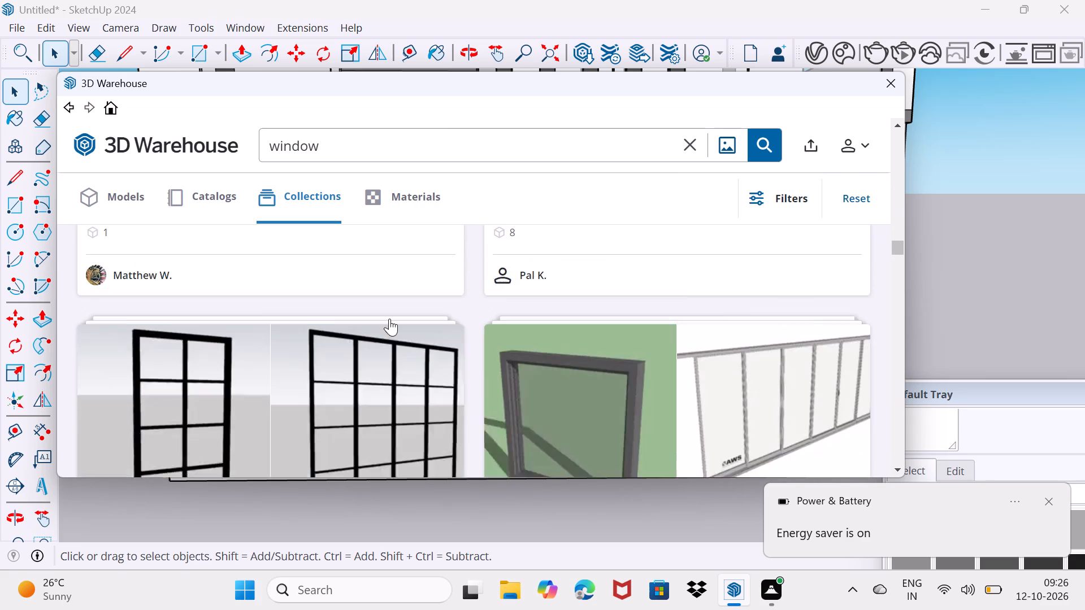
{"action": "scroll", "coordinate": [389, 319], "scroll_direction": "up", "scroll_amount": 4}
{"action": "scroll", "coordinate": [389, 319], "scroll_direction": "down", "scroll_amount": 11}
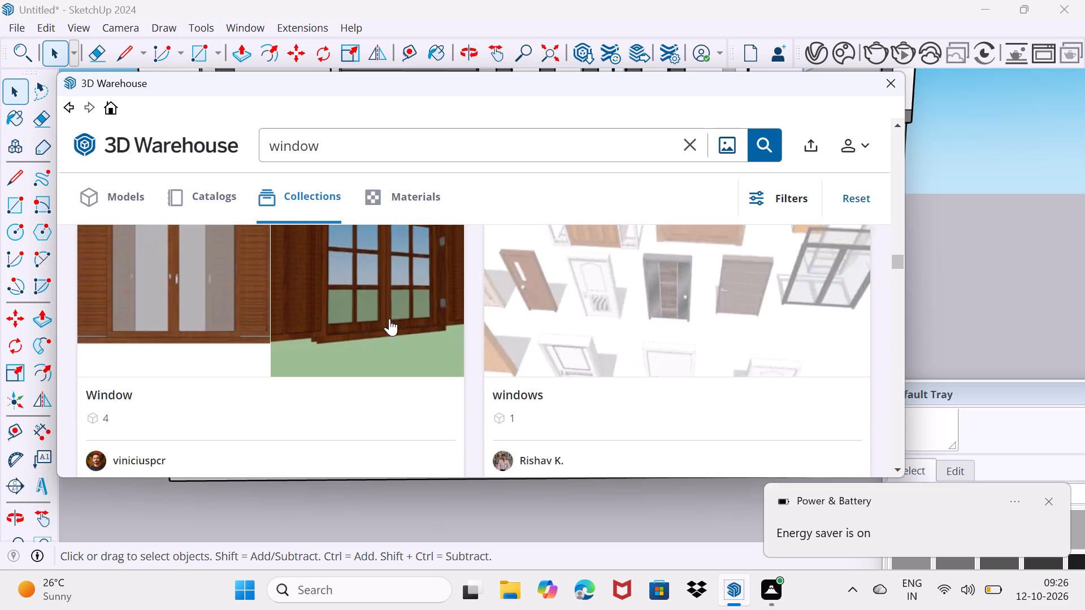
{"action": "scroll", "coordinate": [389, 319], "scroll_direction": "down", "scroll_amount": 4}
{"action": "scroll", "coordinate": [389, 319], "scroll_direction": "up", "scroll_amount": 4}
{"action": "scroll", "coordinate": [389, 319], "scroll_direction": "down", "scroll_amount": 1}
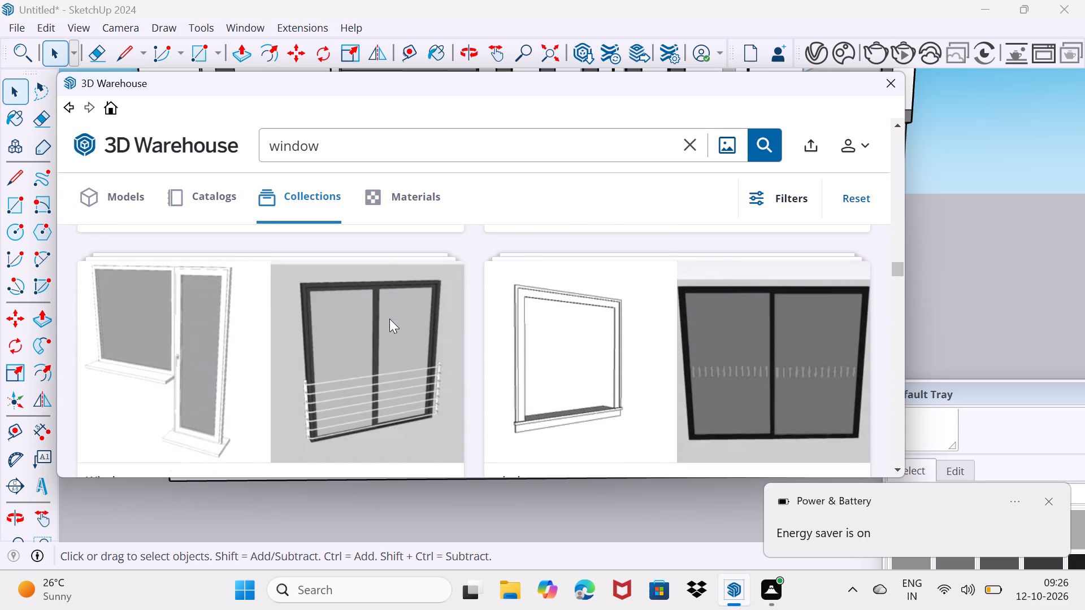
{"action": "scroll", "coordinate": [728, 376], "scroll_direction": "down", "scroll_amount": 5}
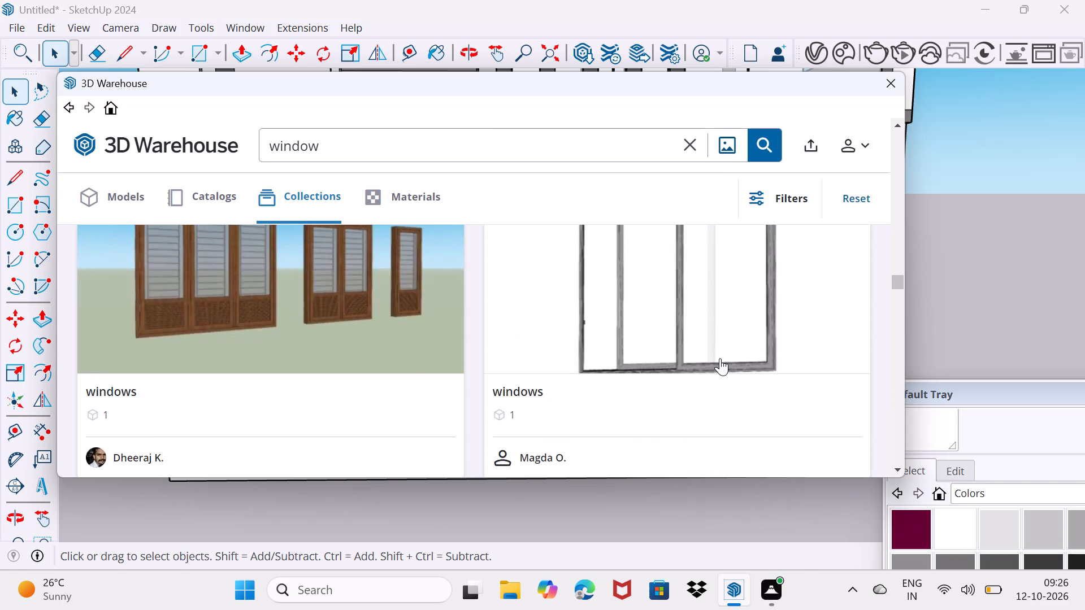
{"action": "scroll", "coordinate": [720, 358], "scroll_direction": "down", "scroll_amount": 11}
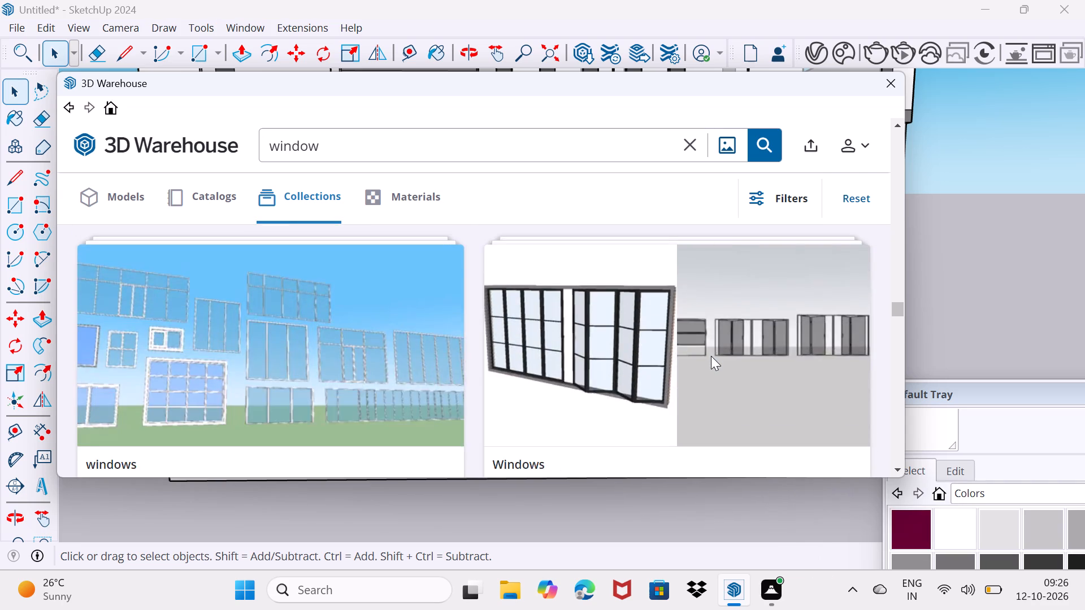
{"action": "scroll", "coordinate": [711, 356], "scroll_direction": "down", "scroll_amount": 9}
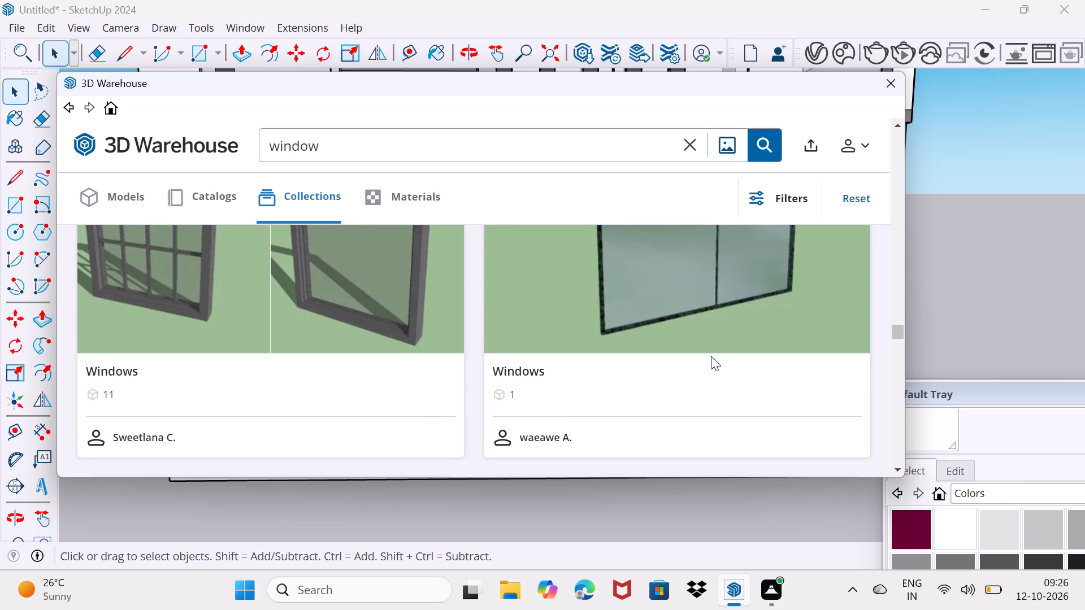
{"action": "scroll", "coordinate": [711, 356], "scroll_direction": "up", "scroll_amount": 1}
{"action": "scroll", "coordinate": [711, 356], "scroll_direction": "down", "scroll_amount": 6}
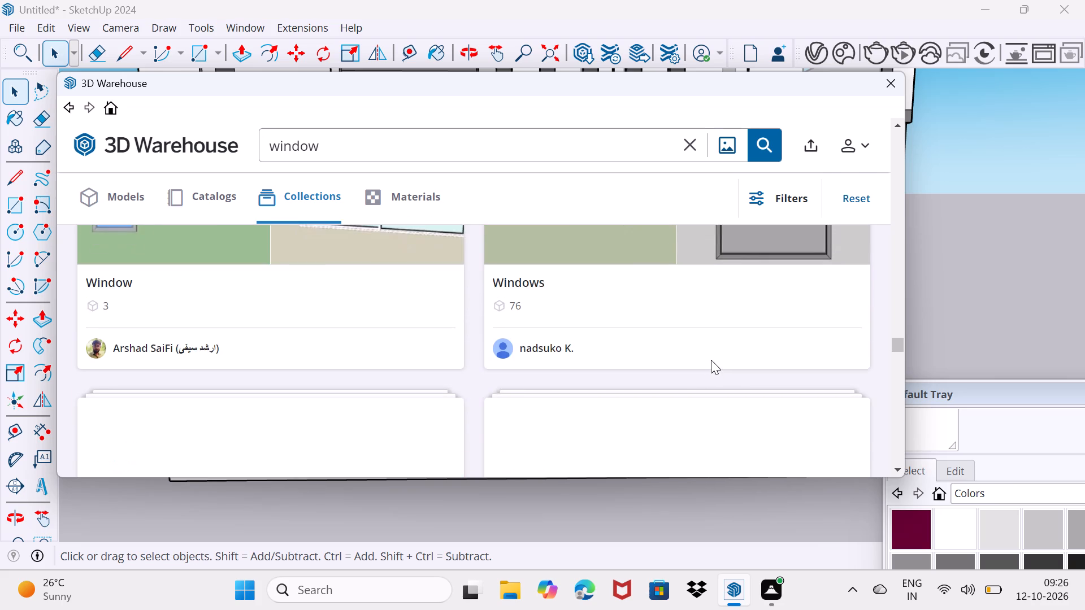
{"action": "scroll", "coordinate": [711, 360], "scroll_direction": "down", "scroll_amount": 4}
{"action": "scroll", "coordinate": [713, 362], "scroll_direction": "up", "scroll_amount": 3}
{"action": "scroll", "coordinate": [713, 362], "scroll_direction": "down", "scroll_amount": 8}
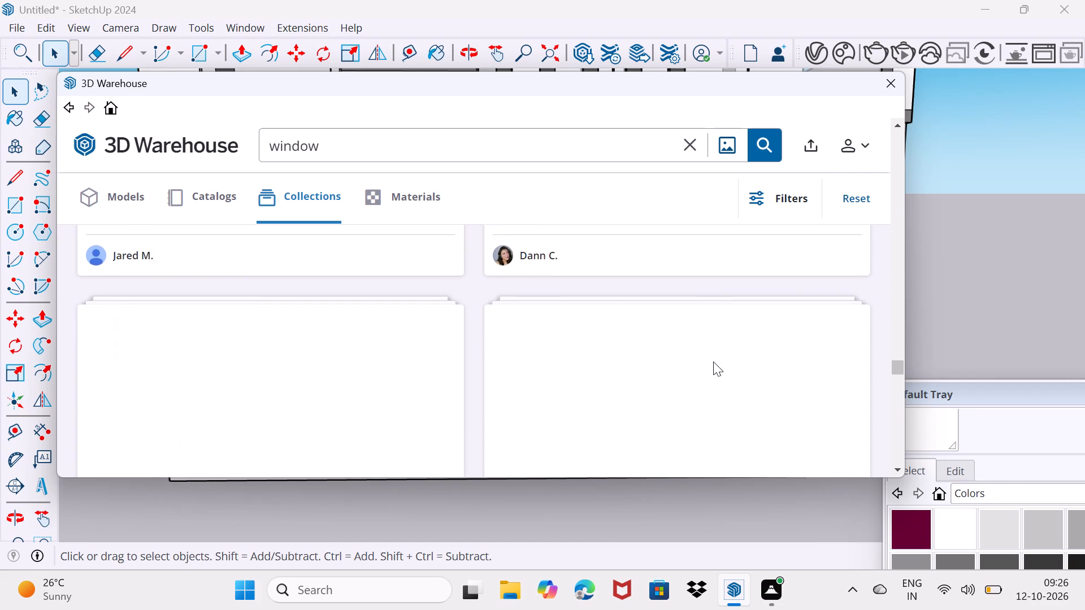
{"action": "scroll", "coordinate": [713, 361], "scroll_direction": "up", "scroll_amount": 19}
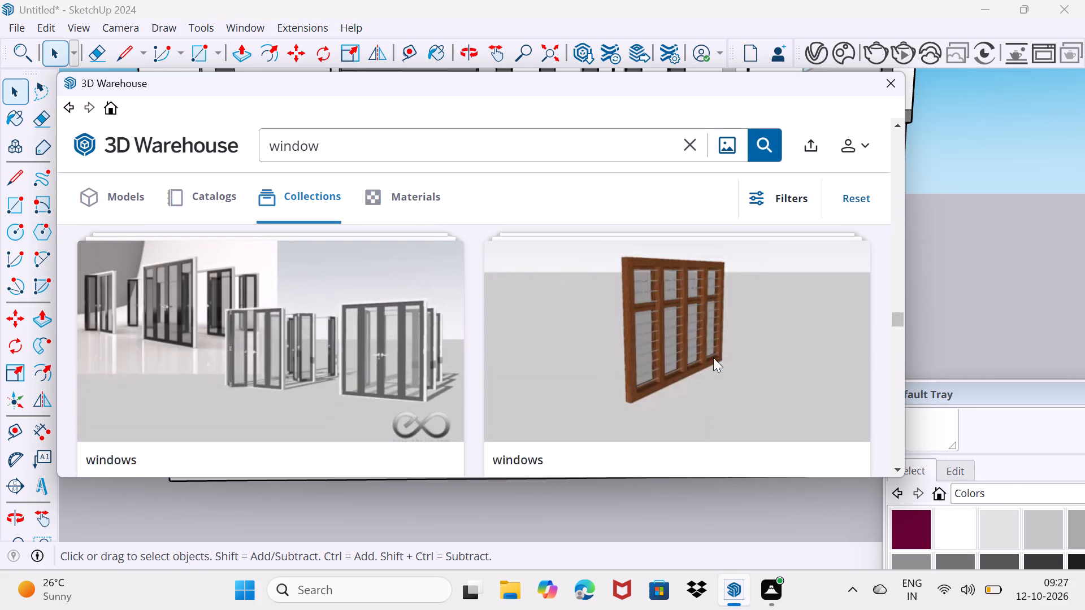
{"action": "scroll", "coordinate": [713, 358], "scroll_direction": "up", "scroll_amount": 20}
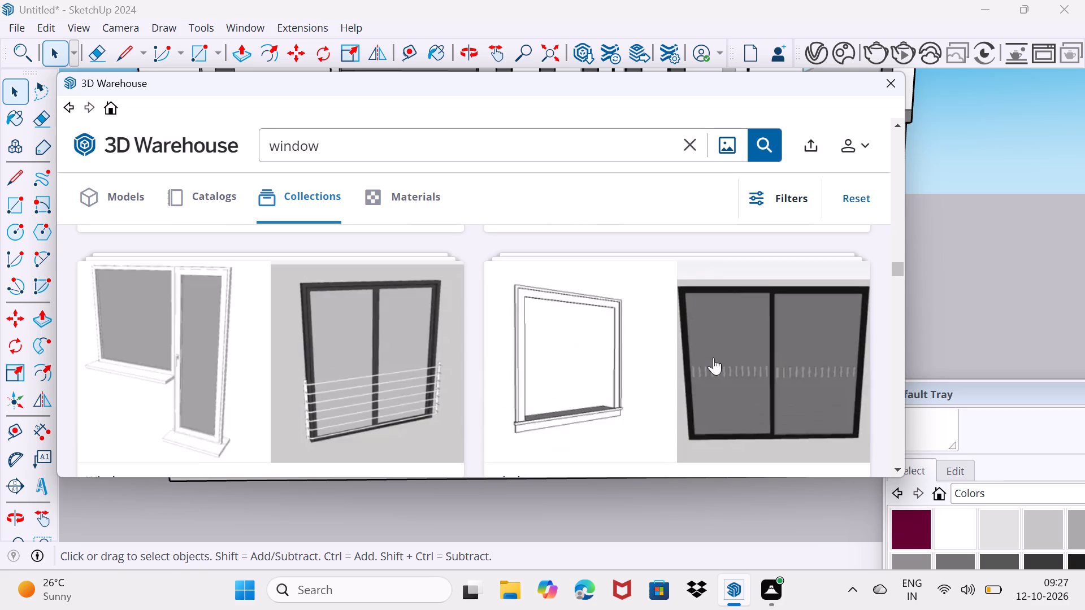
{"action": "scroll", "coordinate": [713, 358], "scroll_direction": "up", "scroll_amount": 3}
{"action": "scroll", "coordinate": [713, 358], "scroll_direction": "down", "scroll_amount": 4}
Open the windows collection showing the black-framed two-pane window and load that window directly into the model.
{"action": "middle_click", "coordinate": [714, 358]}
{"action": "left_click", "coordinate": [714, 358]}
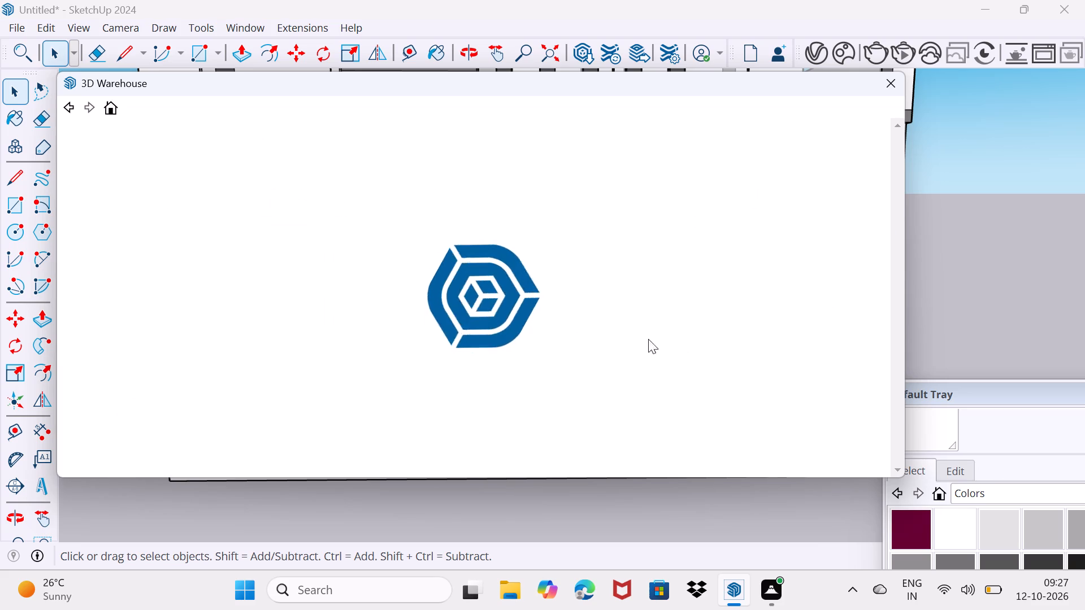
{"action": "scroll", "coordinate": [481, 303], "scroll_direction": "down", "scroll_amount": 3}
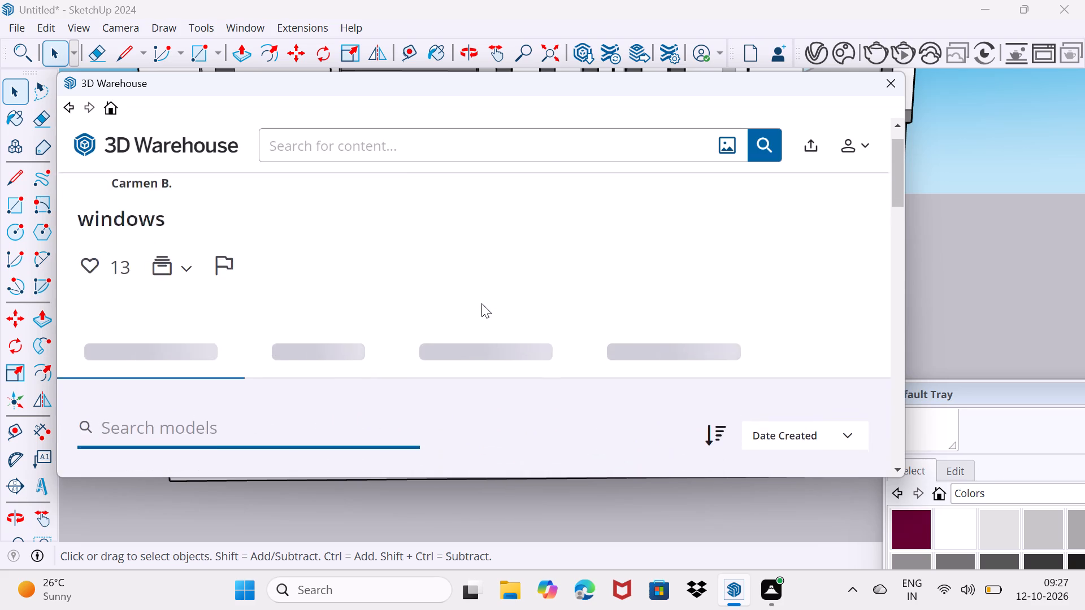
{"action": "scroll", "coordinate": [484, 303], "scroll_direction": "down", "scroll_amount": 3}
{"action": "scroll", "coordinate": [845, 317], "scroll_direction": "down", "scroll_amount": 1}
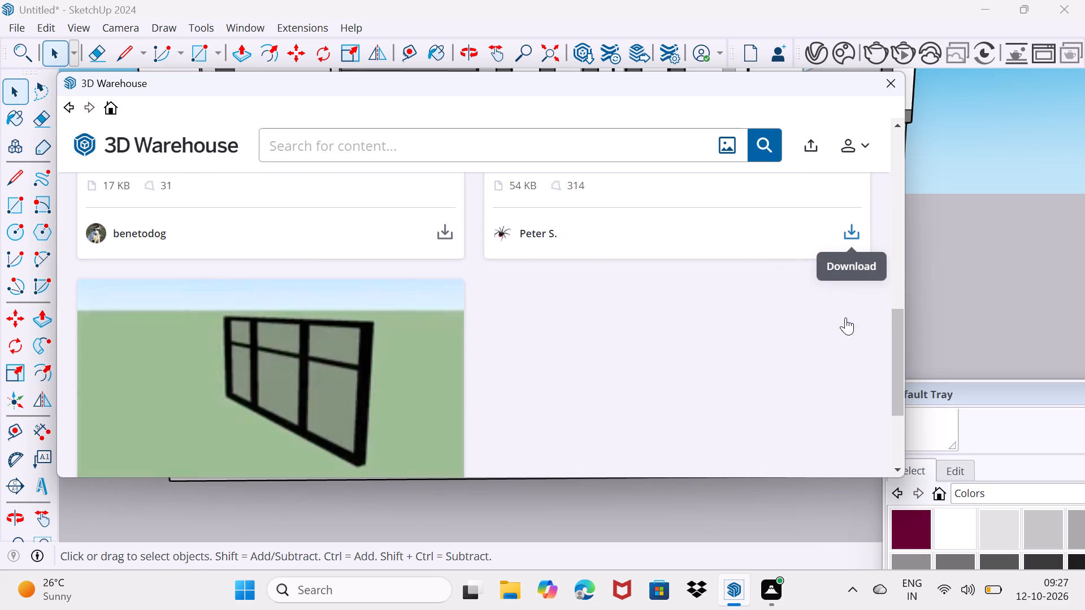
{"action": "left_click", "coordinate": [850, 241]}
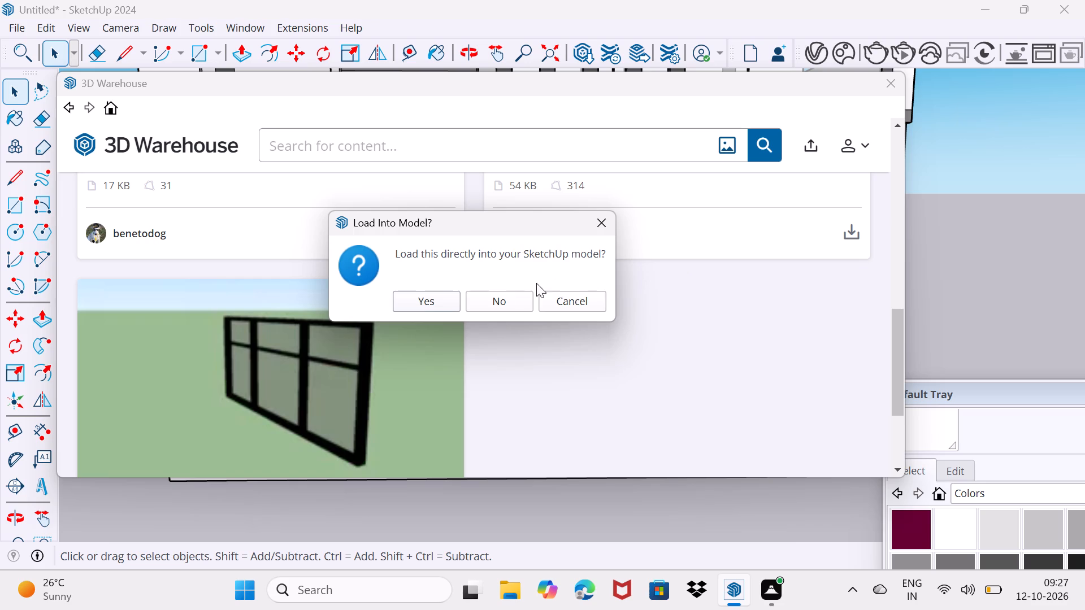
{"action": "left_click", "coordinate": [423, 297]}
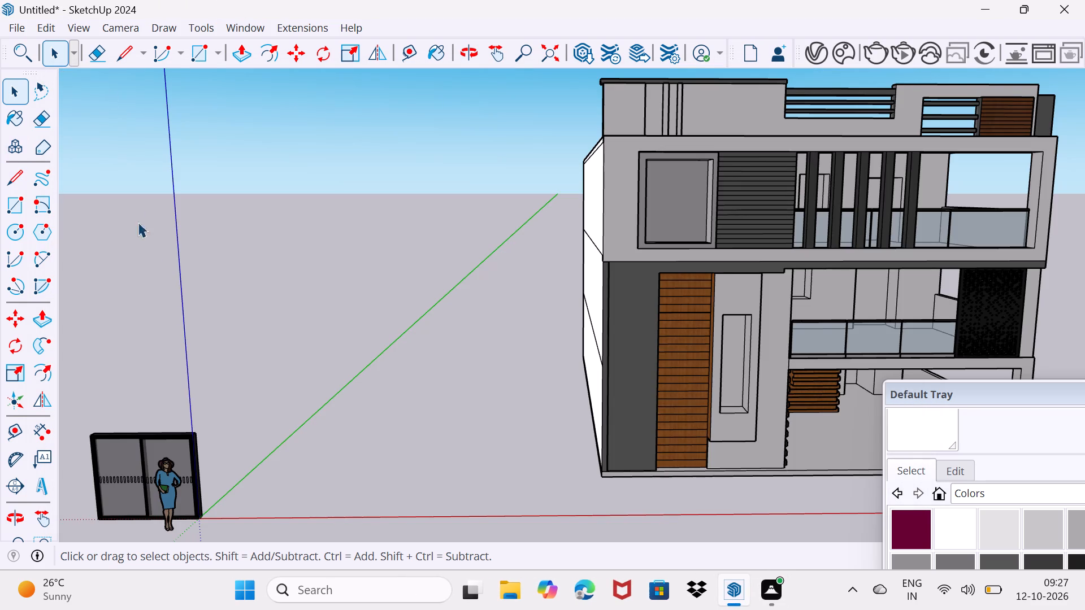
Move the imported two-pane window by its lower corner from the origin to the back wall of the first-floor balcony.
{"action": "left_click", "coordinate": [190, 439]}
{"action": "scroll", "coordinate": [178, 487], "scroll_direction": "up", "scroll_amount": 3}
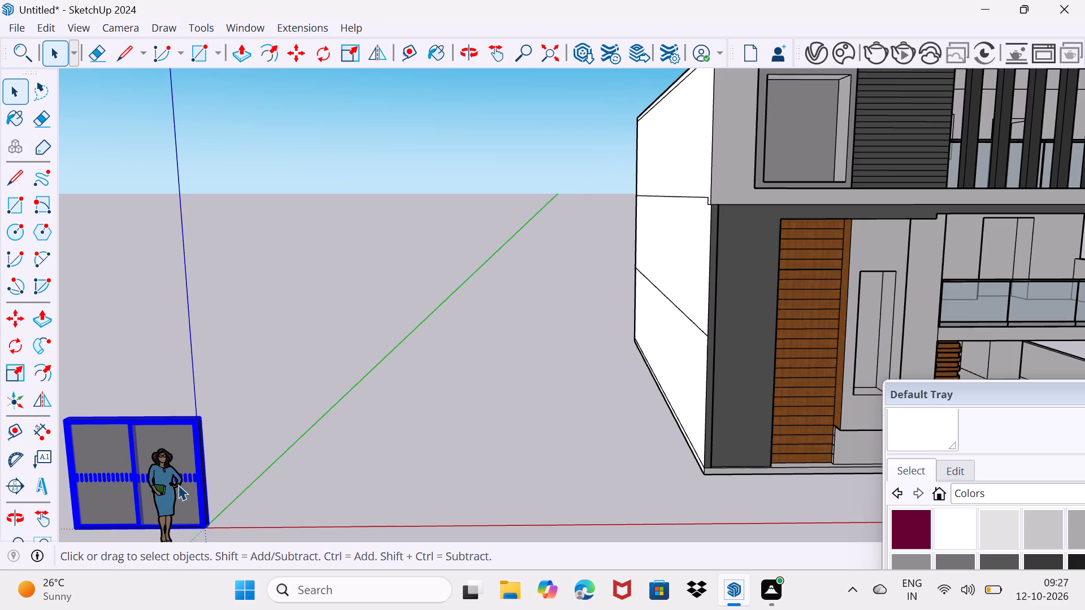
{"action": "middle_click_drag", "start_coordinate": [183, 481], "coordinate": [174, 407]}
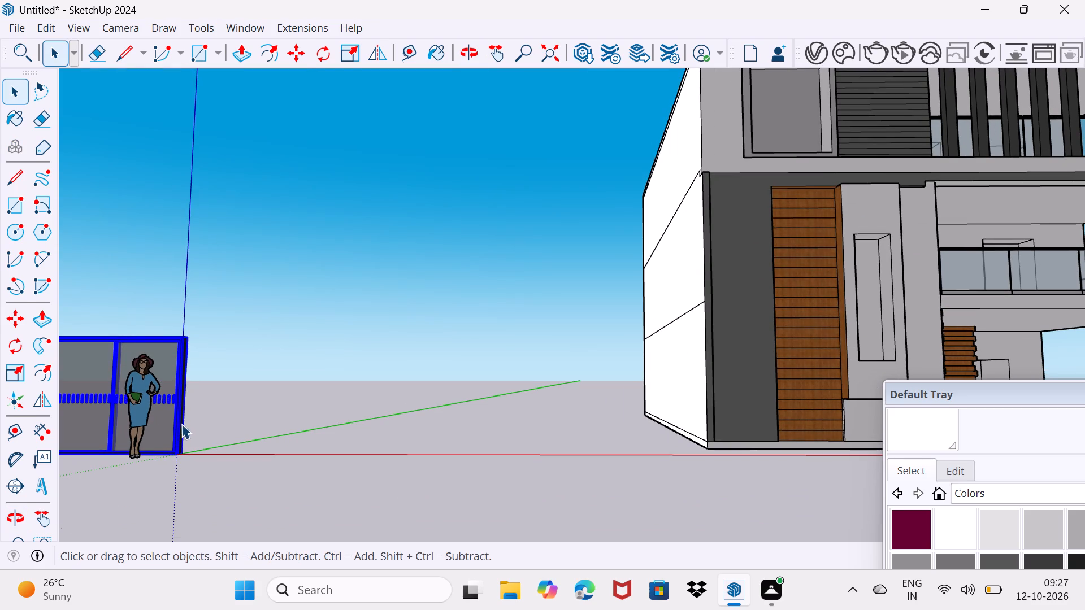
{"action": "key", "text": "m"}
{"action": "left_click", "coordinate": [182, 448]}
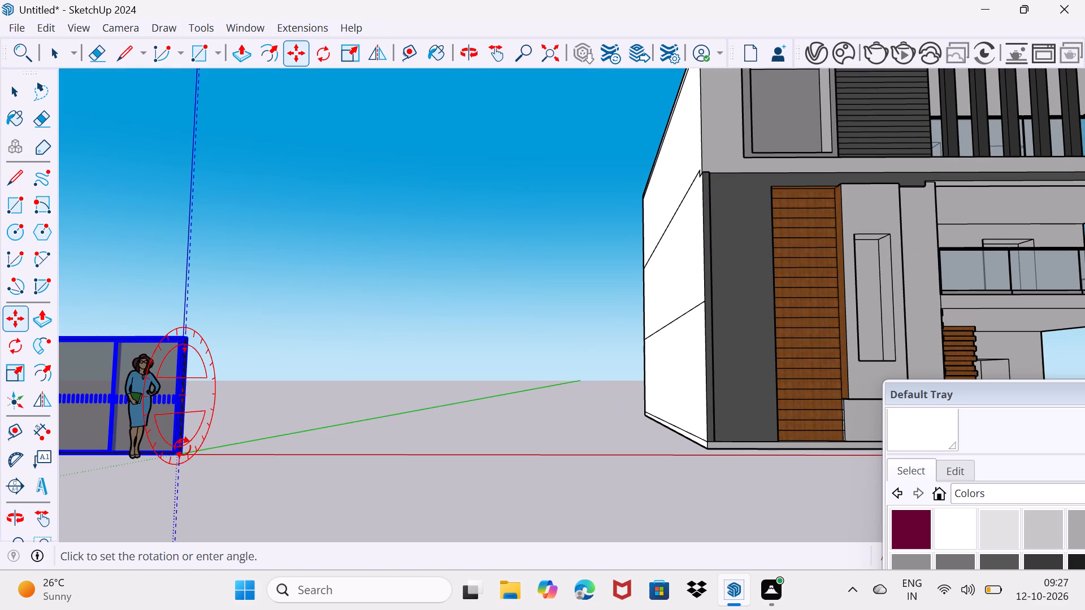
{"action": "key", "text": "Escape"}
{"action": "scroll", "coordinate": [177, 451], "scroll_direction": "up", "scroll_amount": 1}
{"action": "left_click", "coordinate": [177, 450]}
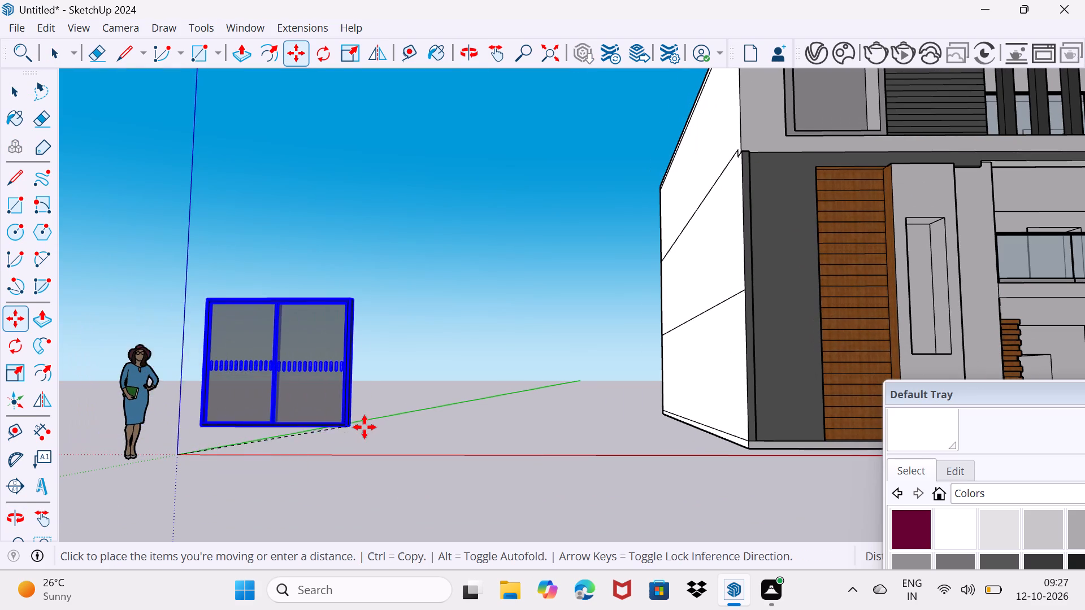
{"action": "scroll", "coordinate": [368, 427], "scroll_direction": "down", "scroll_amount": 3}
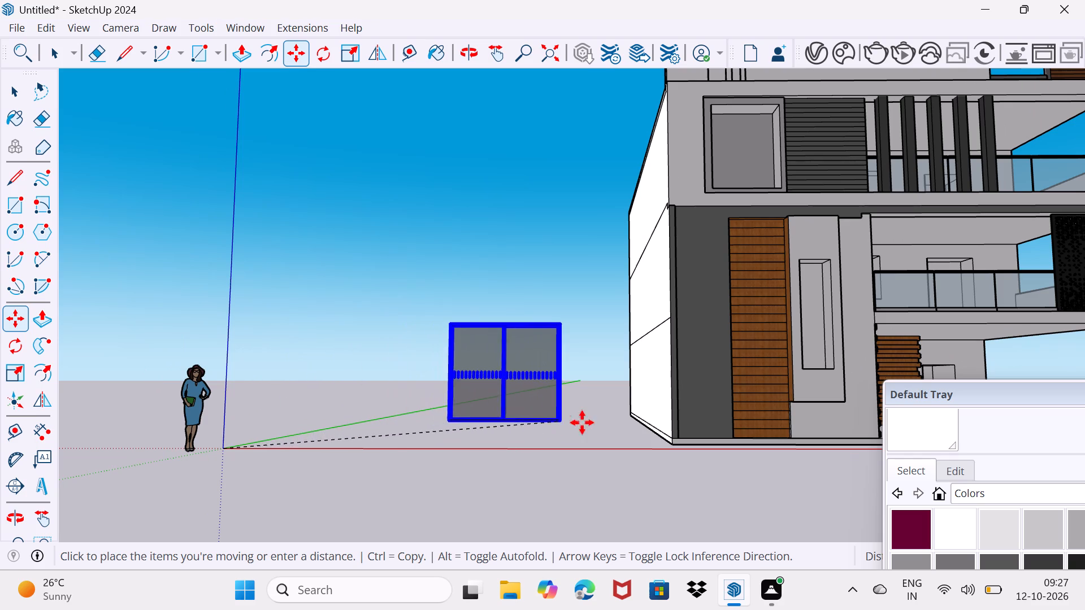
{"action": "middle_click_drag", "start_coordinate": [656, 448], "coordinate": [47, 506]}
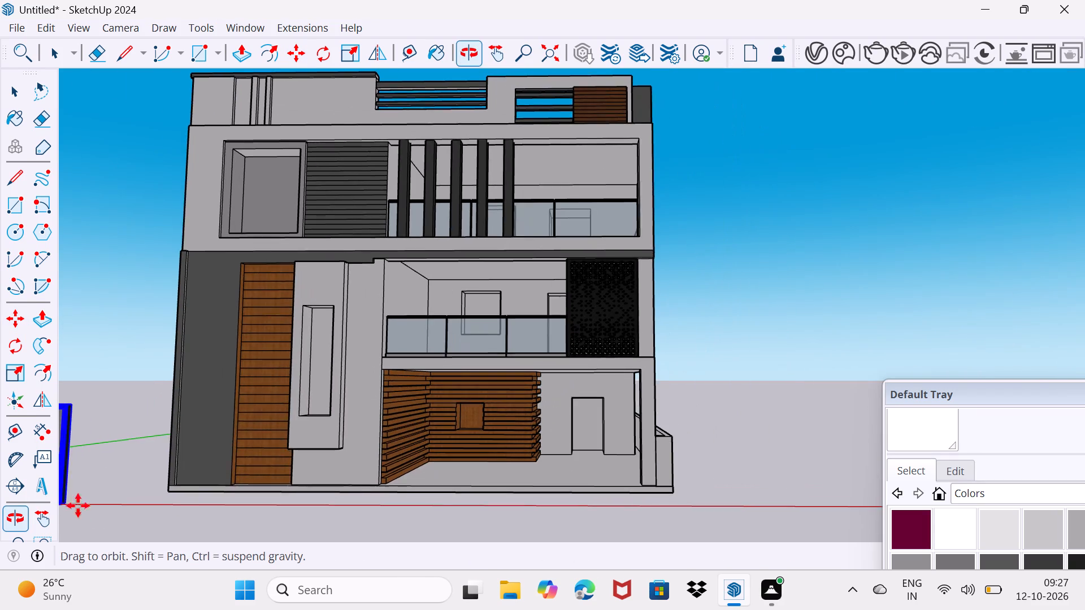
{"action": "scroll", "coordinate": [494, 466], "scroll_direction": "up", "scroll_amount": 6}
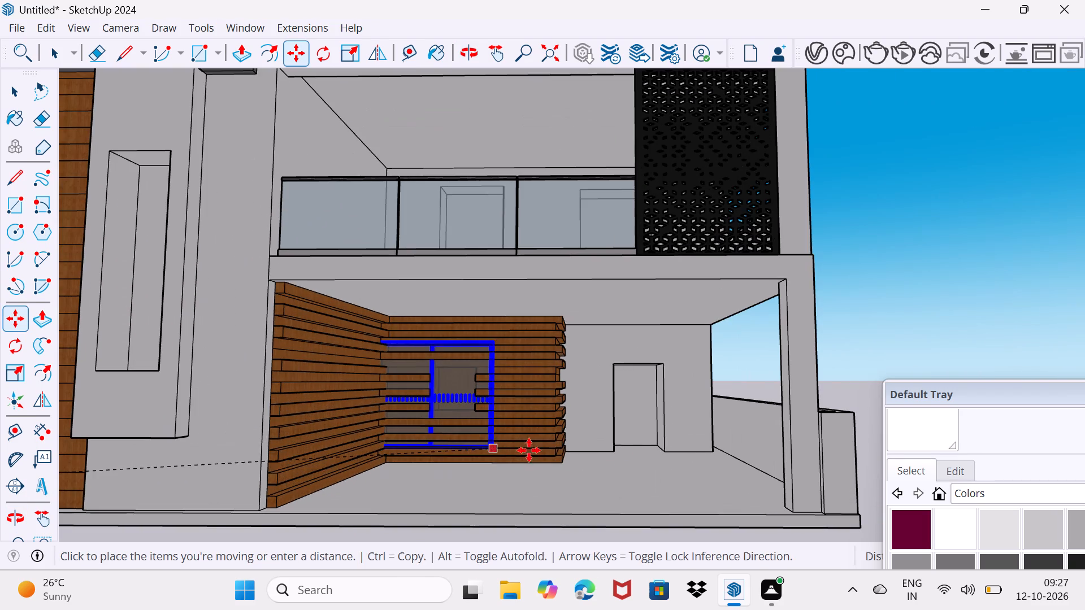
{"action": "middle_click_drag", "start_coordinate": [525, 181], "coordinate": [500, 318]}
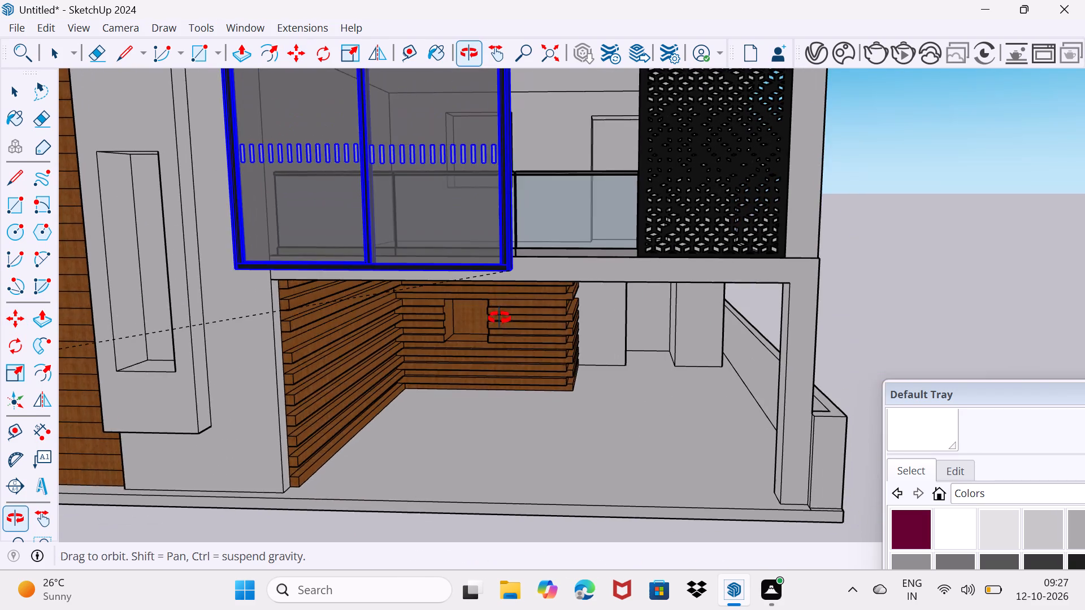
{"action": "middle_click_drag", "start_coordinate": [500, 318], "coordinate": [498, 323]}
{"action": "scroll", "coordinate": [571, 156], "scroll_direction": "down", "scroll_amount": 2}
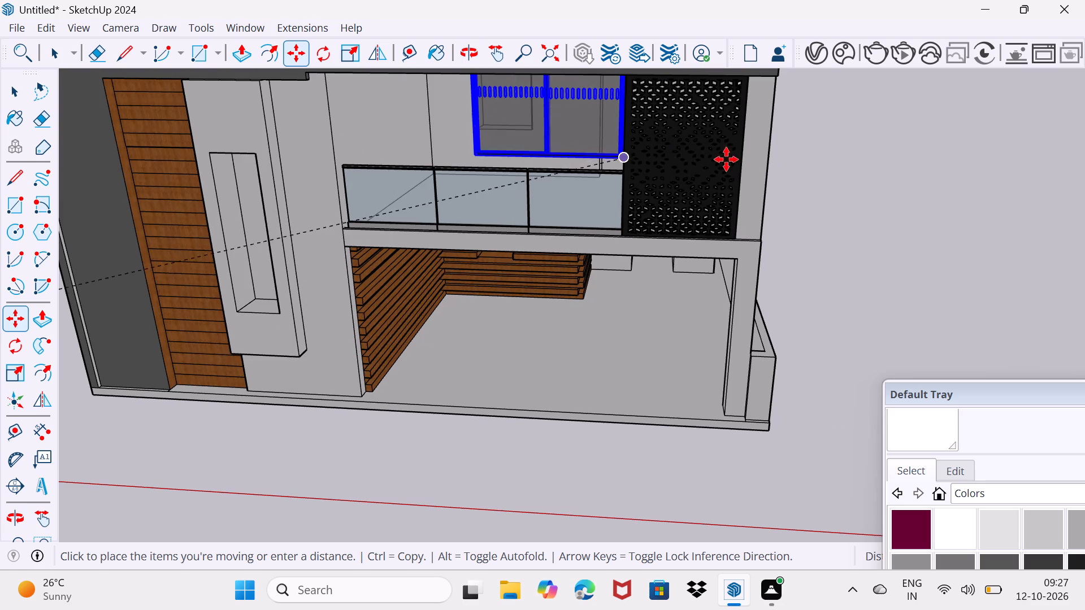
{"action": "middle_click_drag", "start_coordinate": [809, 161], "coordinate": [784, 155]}
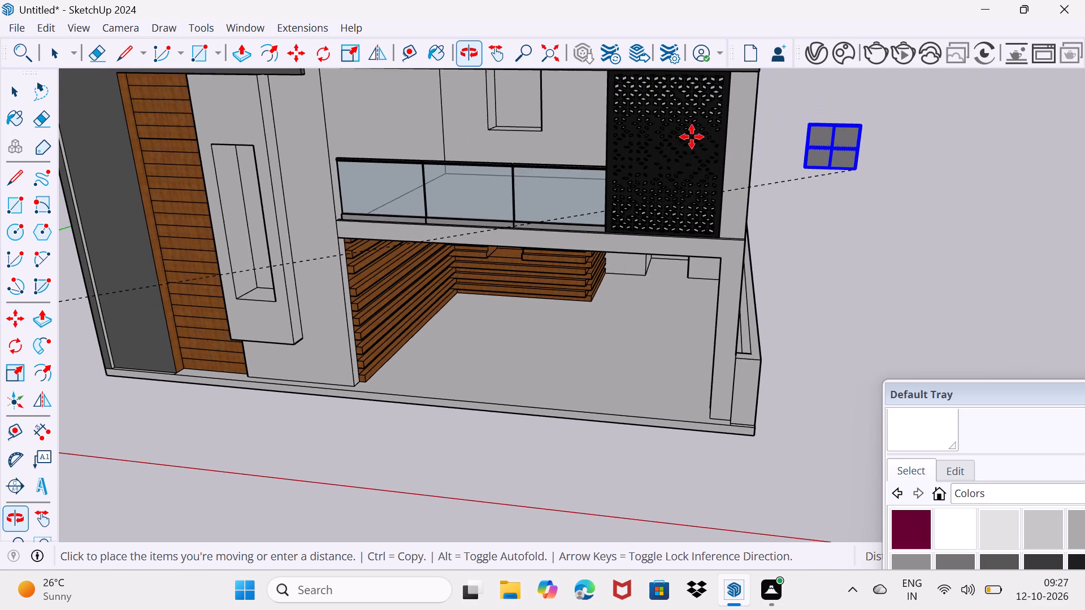
{"action": "scroll", "coordinate": [530, 134], "scroll_direction": "up", "scroll_amount": 6}
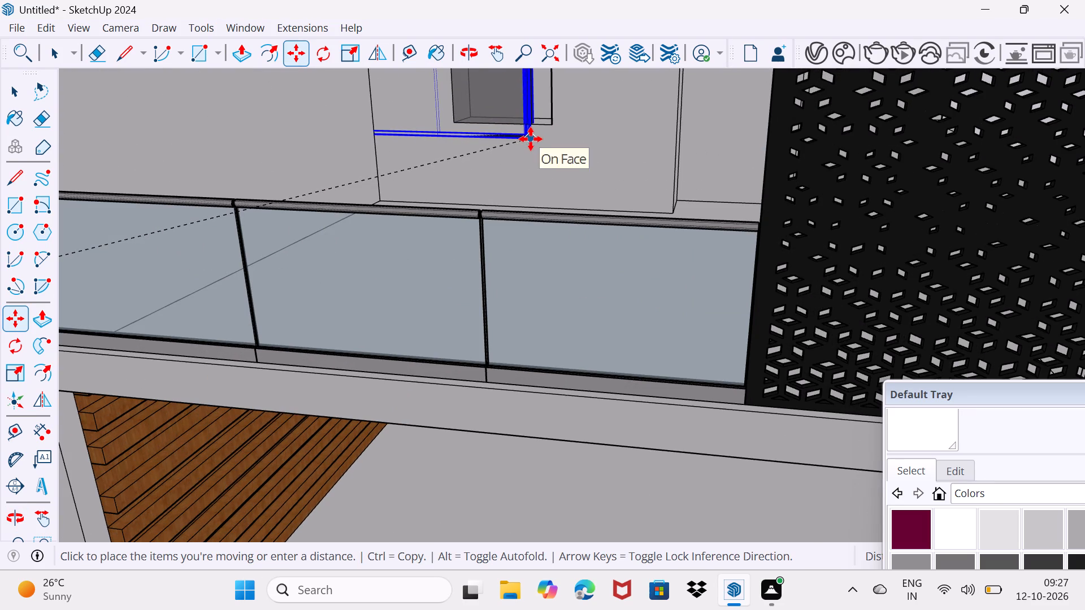
{"action": "middle_click_drag", "start_coordinate": [531, 139], "coordinate": [533, 272]}
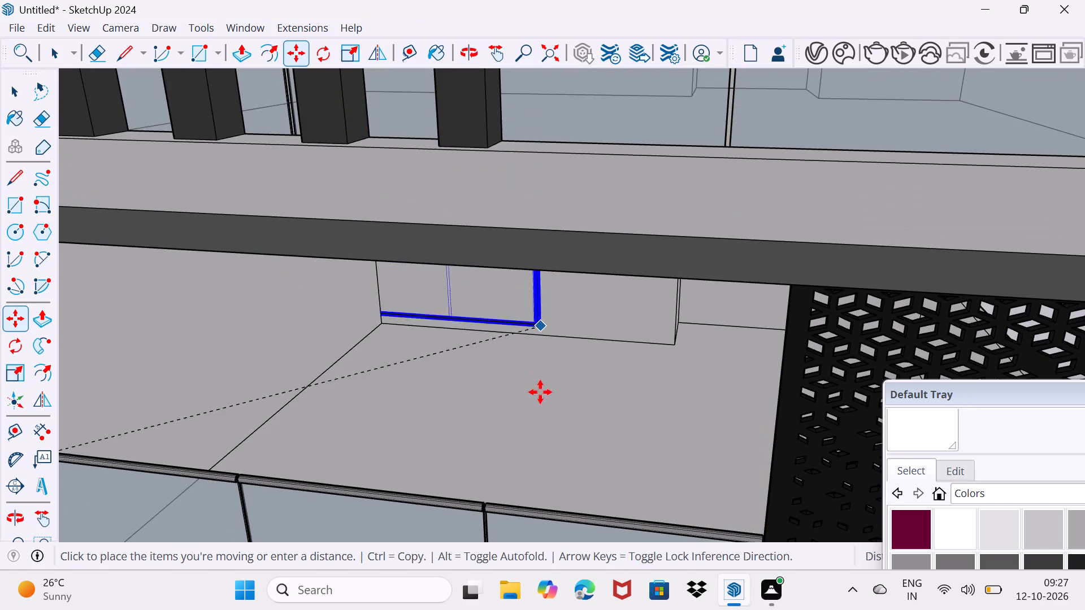
{"action": "middle_click_drag", "start_coordinate": [541, 399], "coordinate": [563, 354]}
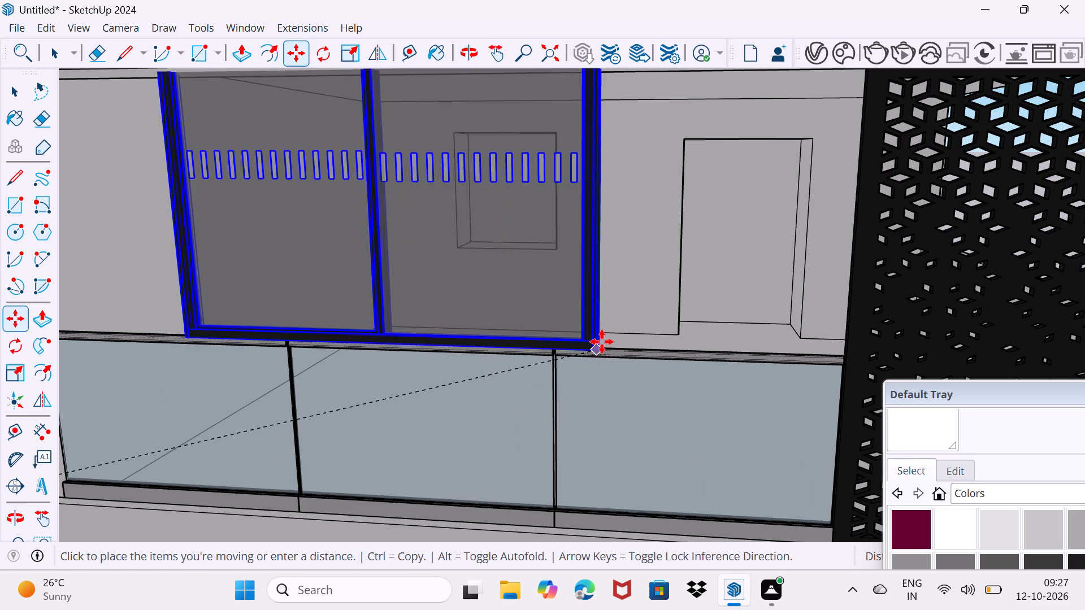
{"action": "left_click", "coordinate": [601, 341]}
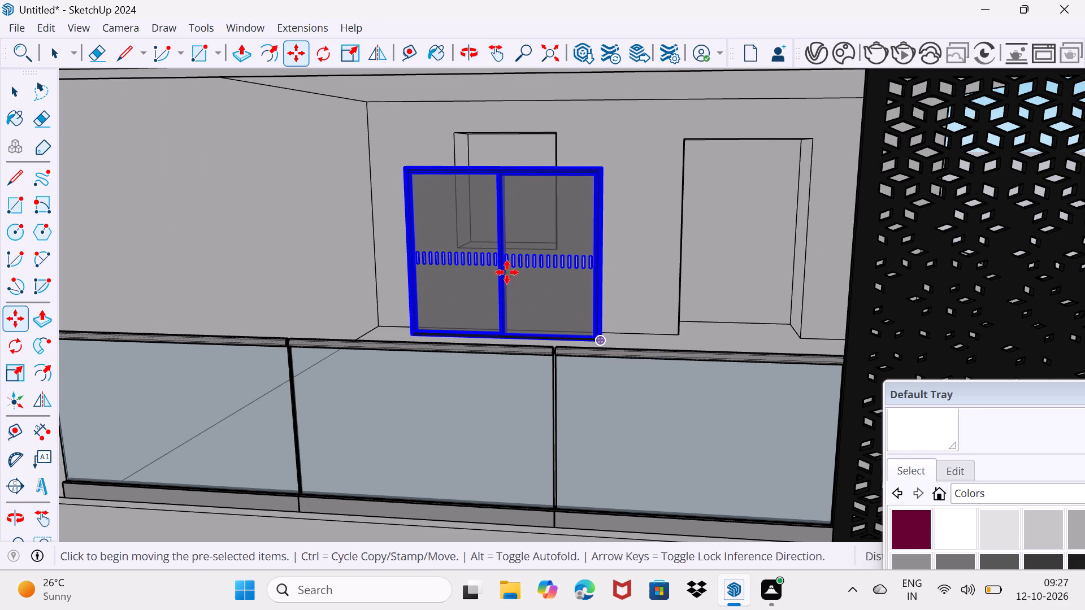
Scale the window down uniformly about its lower corner until it is smaller than the balcony wall's window opening.
{"action": "key", "text": "s"}
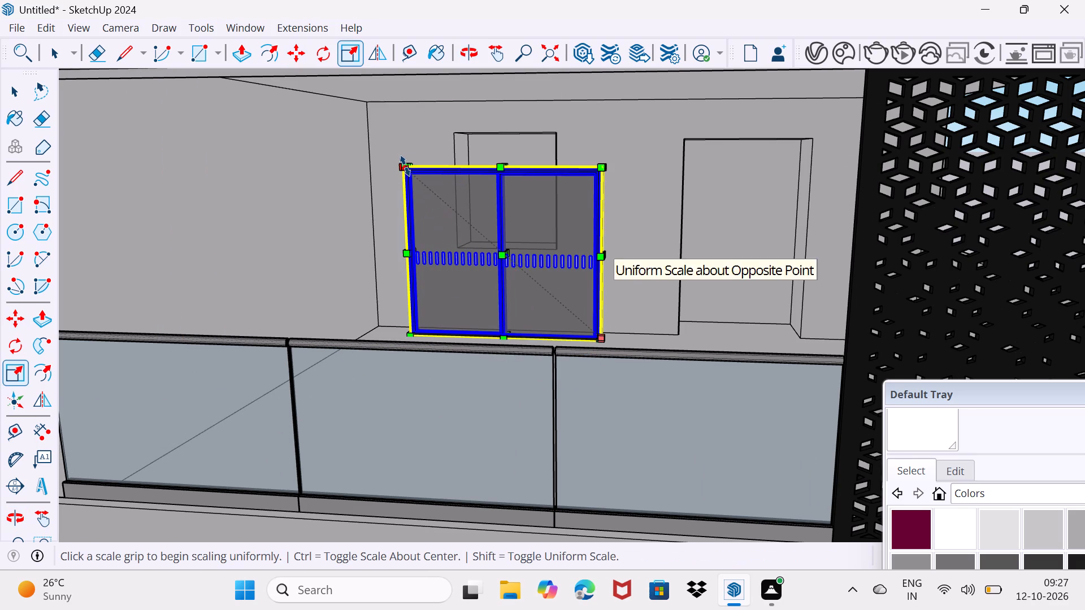
{"action": "left_click_drag", "start_coordinate": [405, 166], "coordinate": [528, 286]}
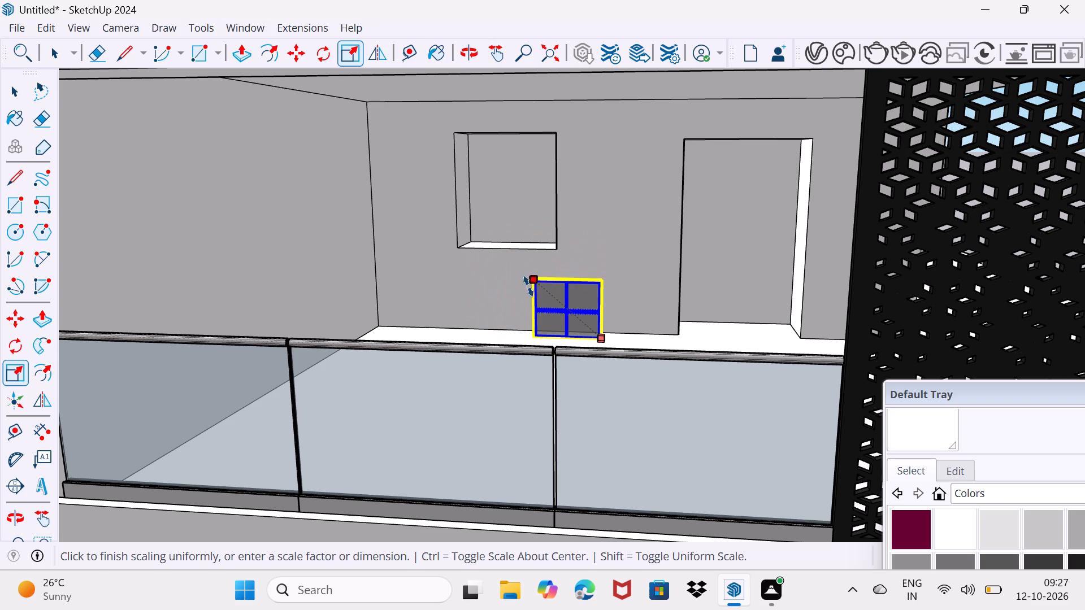
{"action": "left_click_drag", "start_coordinate": [528, 286], "coordinate": [533, 296]}
Move the window by its bottom corner onto the lower right corner of the opening in the balcony's back wall.
{"action": "scroll", "coordinate": [579, 333], "scroll_direction": "up", "scroll_amount": 7}
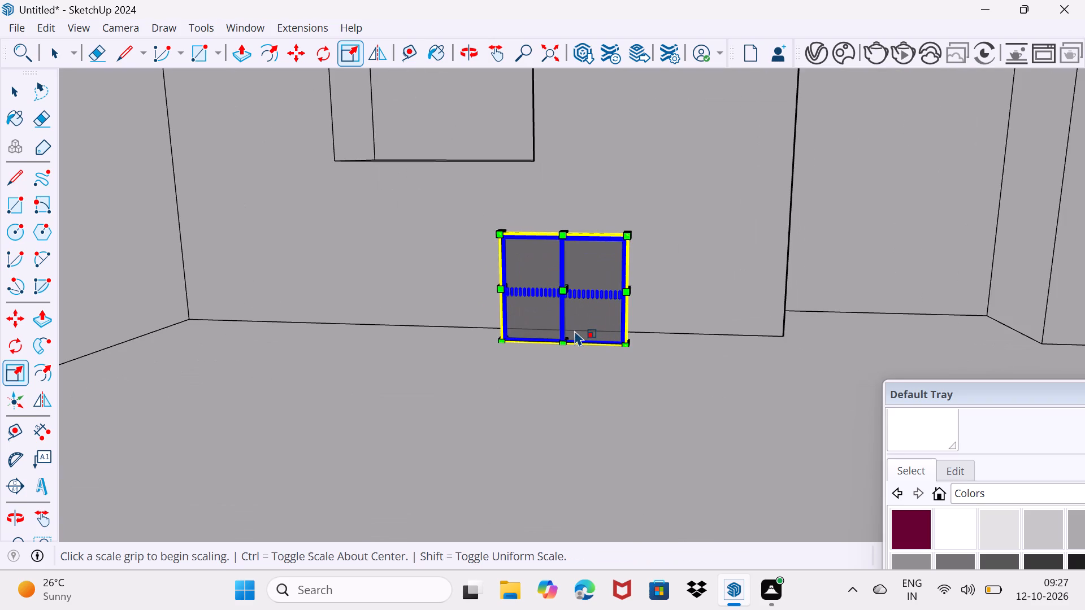
{"action": "key", "text": "m"}
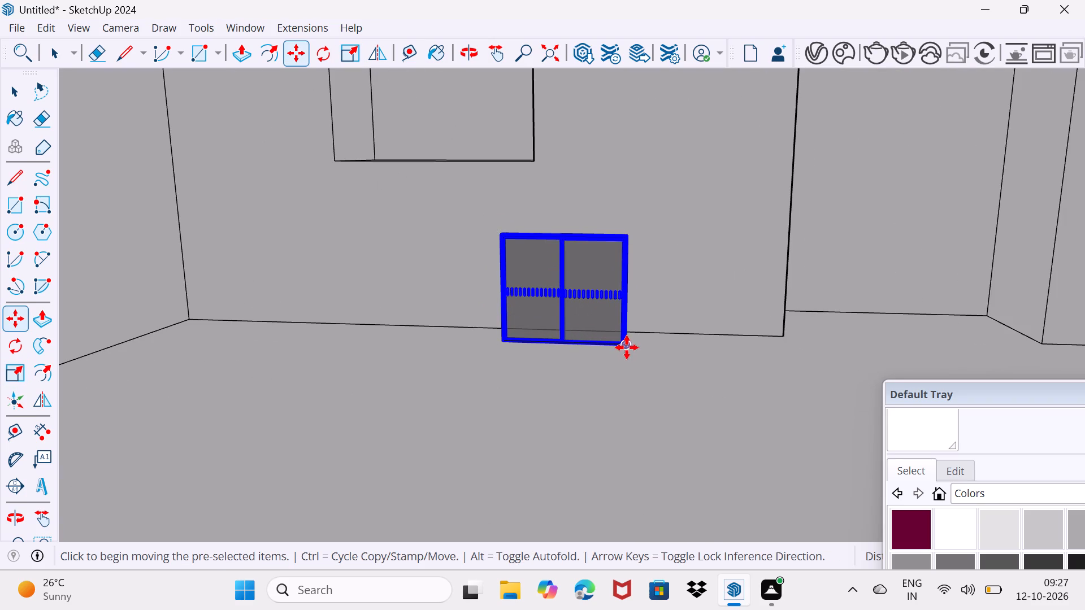
{"action": "left_click", "coordinate": [627, 347]}
{"action": "scroll", "coordinate": [509, 178], "scroll_direction": "up", "scroll_amount": 7}
{"action": "middle_click_drag", "start_coordinate": [519, 175], "coordinate": [523, 181]}
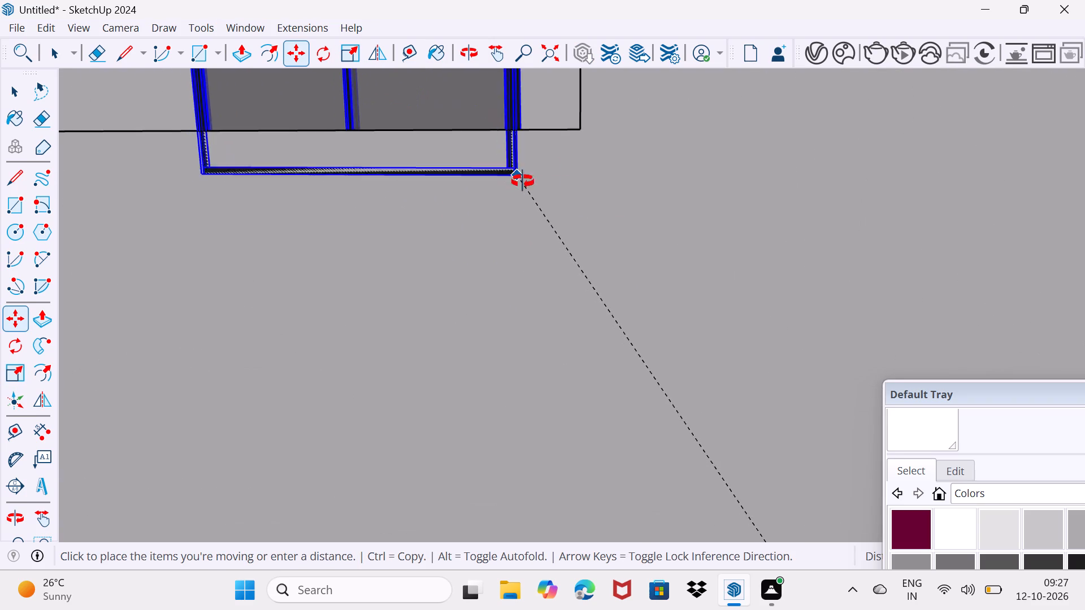
{"action": "middle_click_drag", "start_coordinate": [523, 181], "coordinate": [510, 242]}
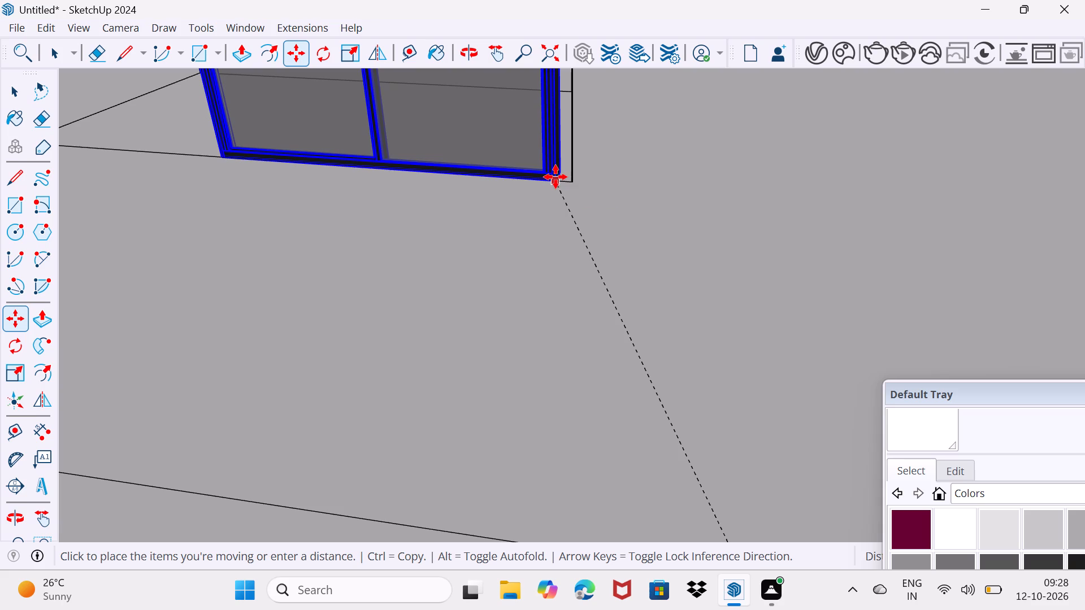
{"action": "left_click", "coordinate": [571, 175]}
Scale the window along the red axis until its width spans the wall opening's full width.
{"action": "scroll", "coordinate": [531, 187], "scroll_direction": "down", "scroll_amount": 3}
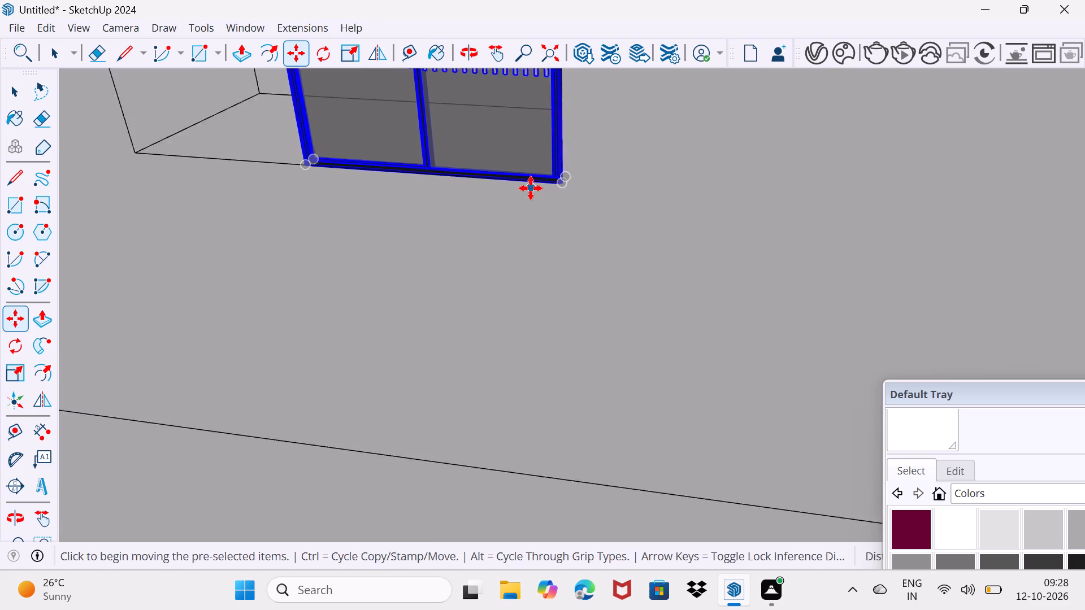
{"action": "scroll", "coordinate": [531, 188], "scroll_direction": "down", "scroll_amount": 8}
{"action": "middle_click_drag", "start_coordinate": [531, 188], "coordinate": [519, 267]}
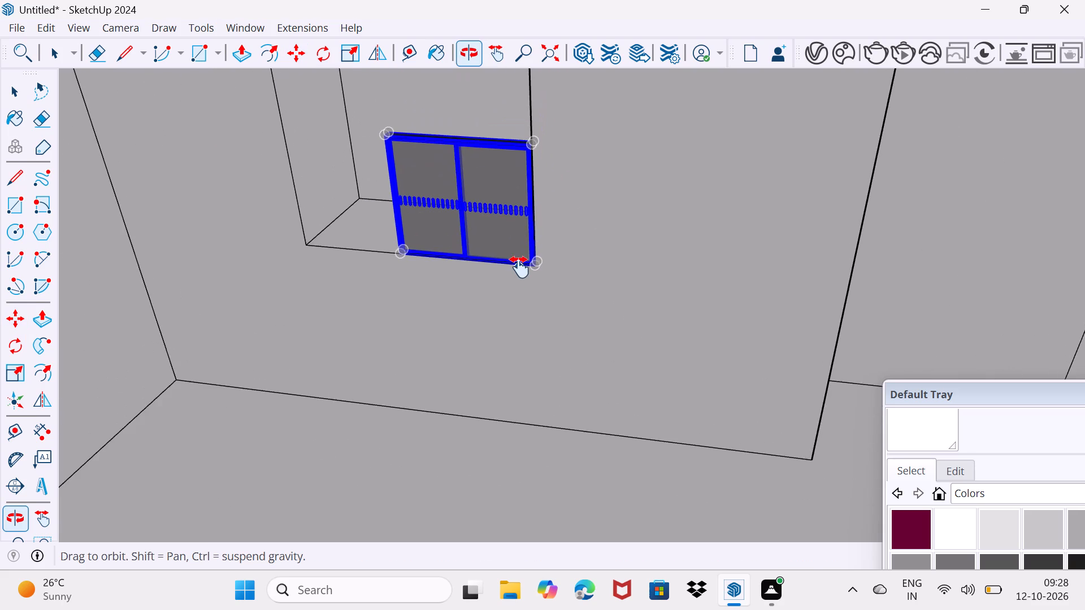
{"action": "middle_click_drag", "start_coordinate": [519, 267], "coordinate": [519, 293]}
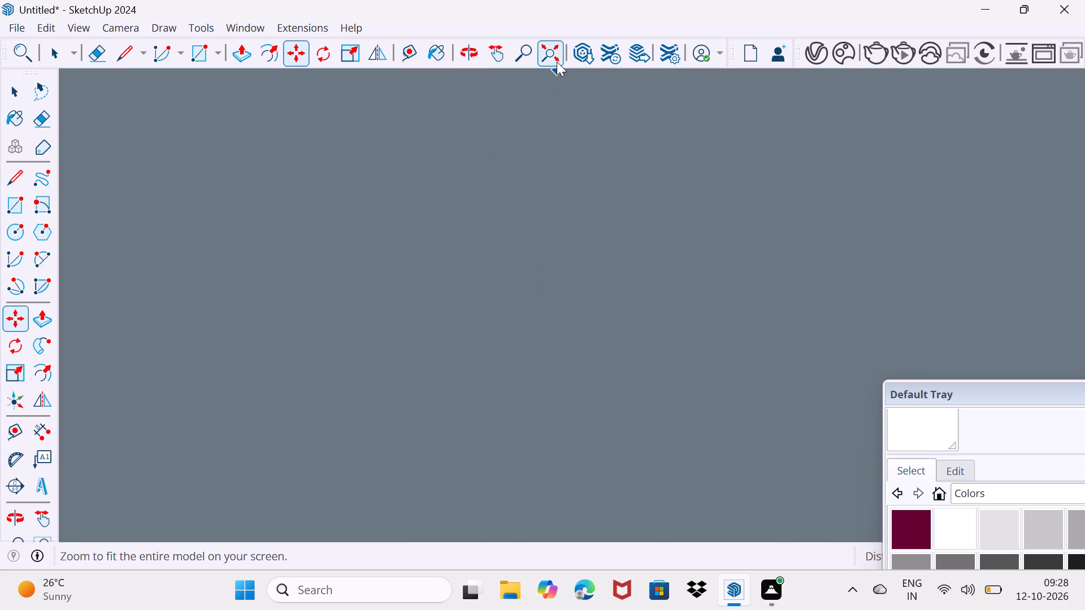
{"action": "left_click", "coordinate": [554, 60]}
{"action": "scroll", "coordinate": [750, 390], "scroll_direction": "up", "scroll_amount": 4}
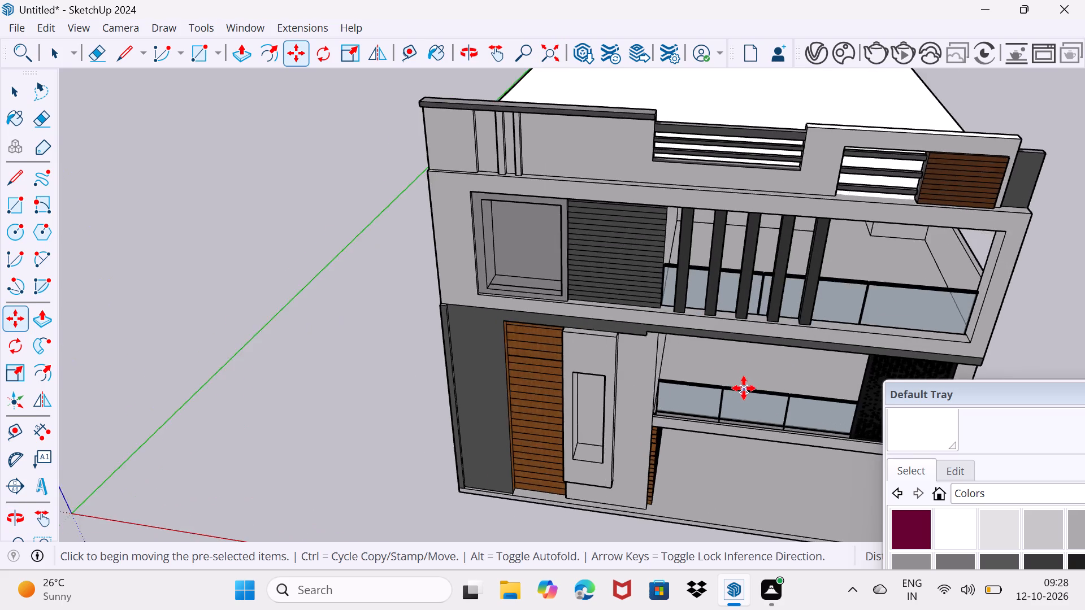
{"action": "scroll", "coordinate": [744, 388], "scroll_direction": "up", "scroll_amount": 12}
{"action": "middle_click_drag", "start_coordinate": [746, 363], "coordinate": [754, 298]}
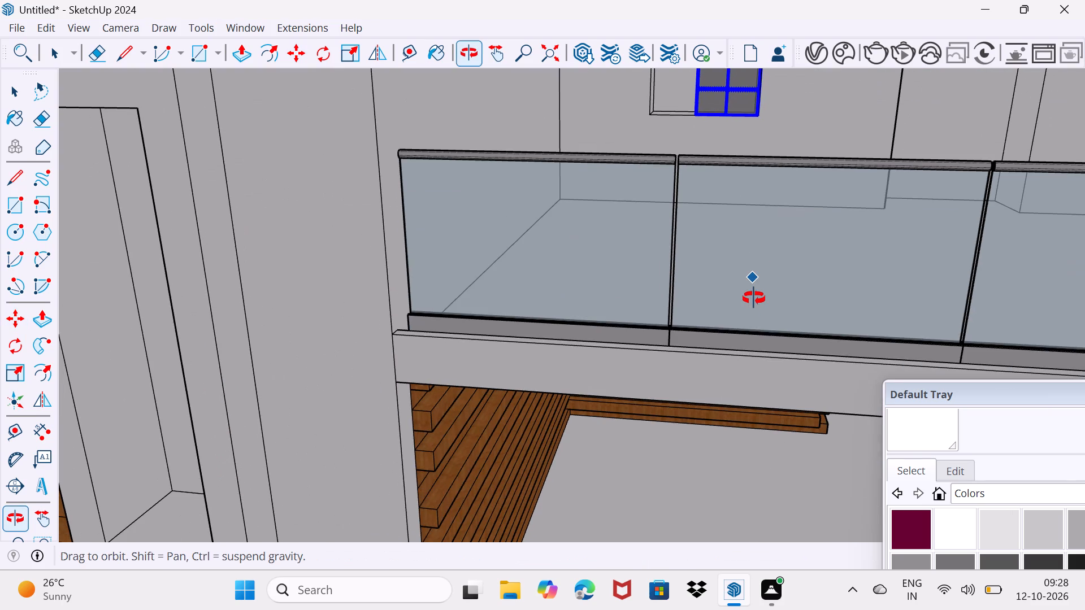
{"action": "middle_click_drag", "start_coordinate": [754, 298], "coordinate": [350, 543]}
{"action": "scroll", "coordinate": [436, 406], "scroll_direction": "up", "scroll_amount": 1}
{"action": "middle_click_drag", "start_coordinate": [440, 399], "coordinate": [363, 448]}
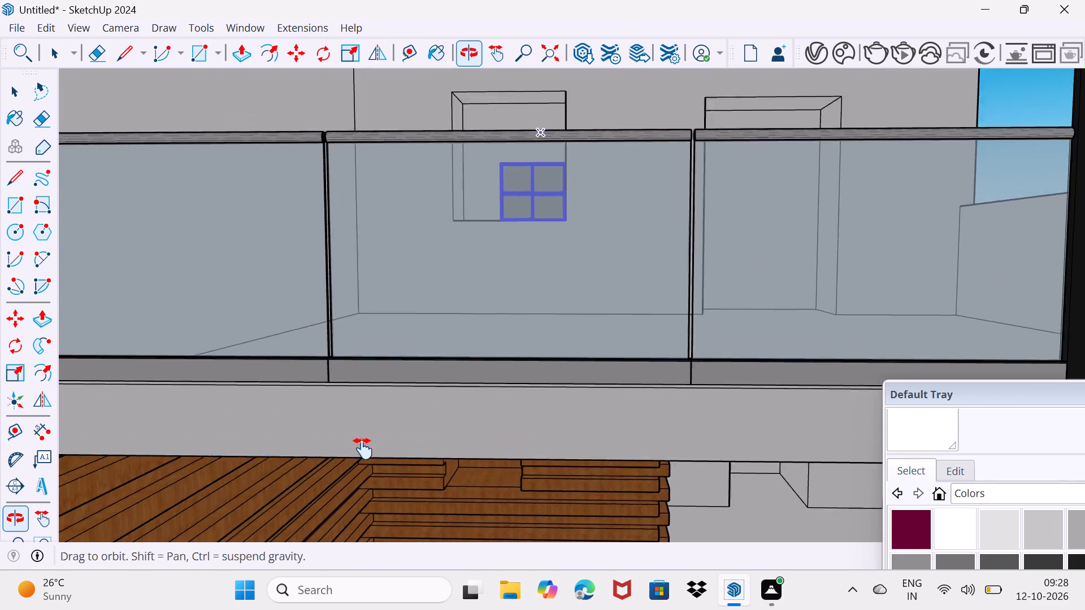
{"action": "middle_click_drag", "start_coordinate": [363, 448], "coordinate": [320, 548]}
{"action": "scroll", "coordinate": [463, 310], "scroll_direction": "up", "scroll_amount": 1}
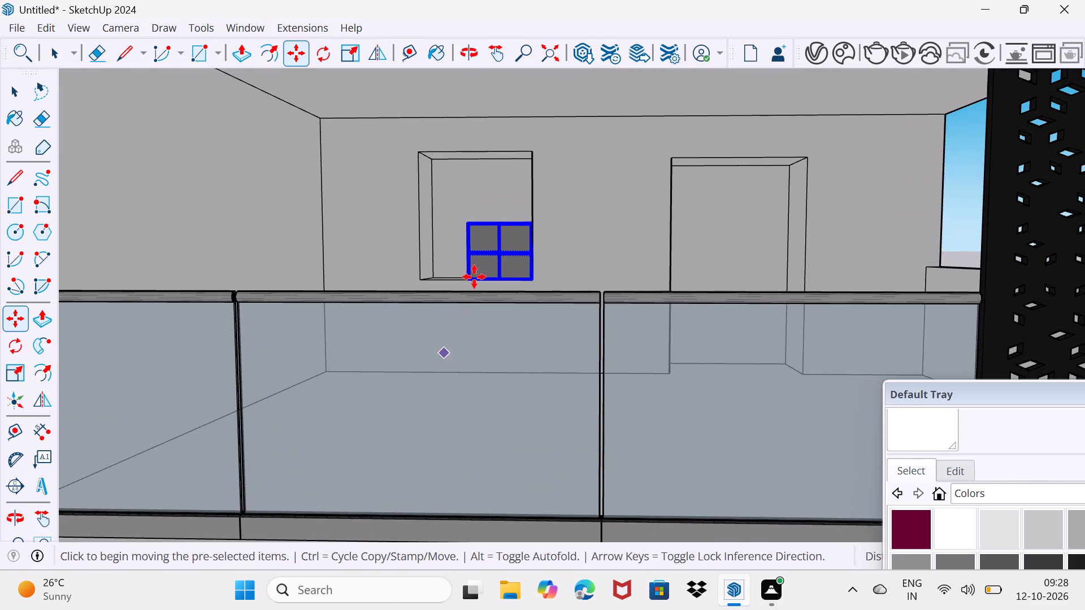
{"action": "scroll", "coordinate": [474, 277], "scroll_direction": "up", "scroll_amount": 9}
{"action": "key", "text": "s"}
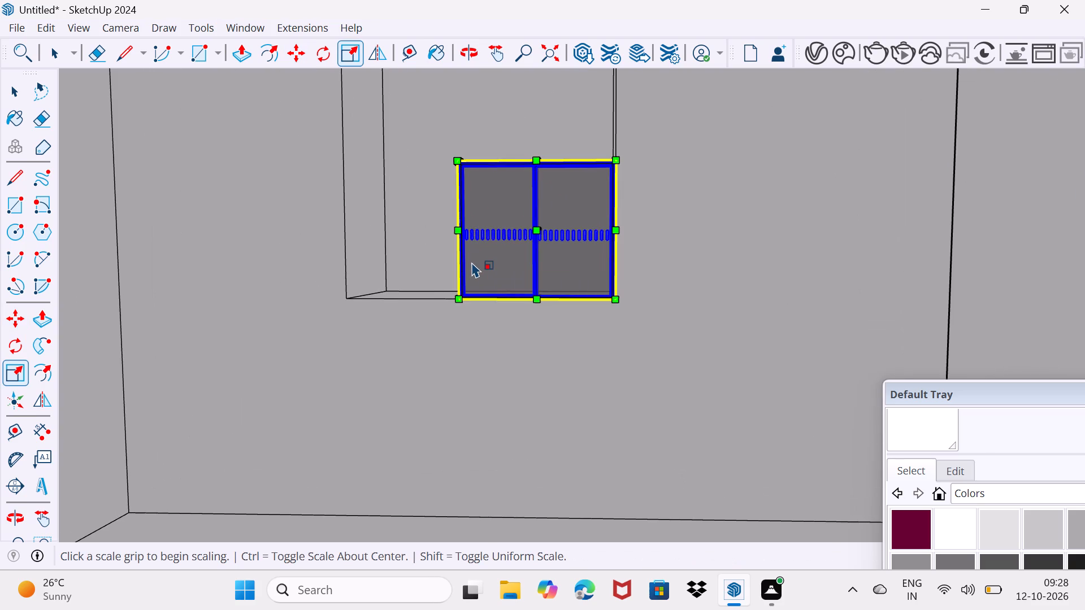
{"action": "scroll", "coordinate": [469, 250], "scroll_direction": "up", "scroll_amount": 7}
{"action": "middle_click_drag", "start_coordinate": [456, 251], "coordinate": [576, 251]}
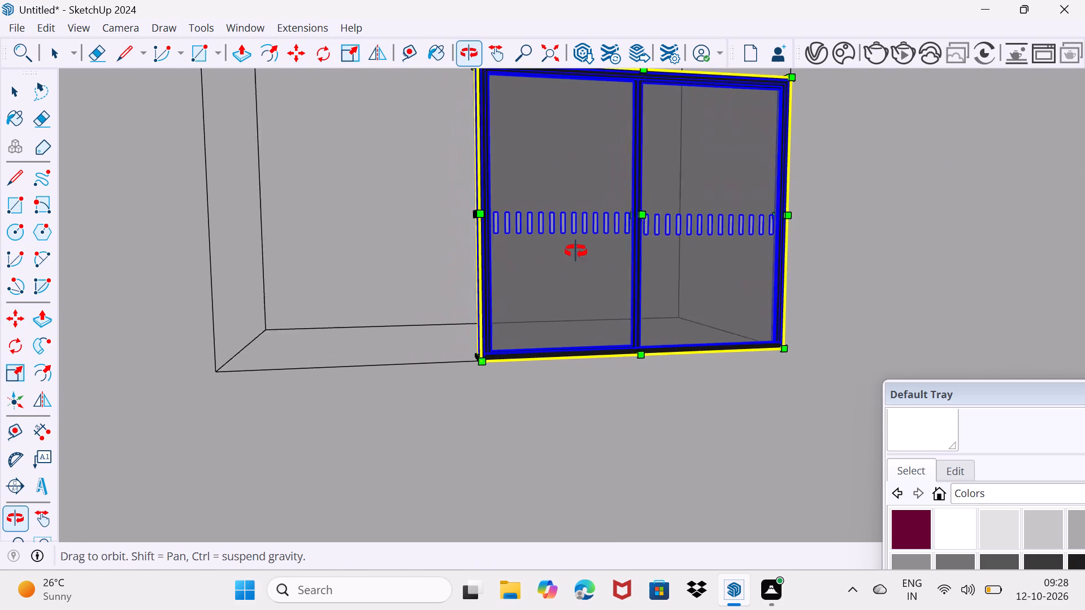
{"action": "middle_click_drag", "start_coordinate": [576, 251], "coordinate": [677, 237]}
{"action": "scroll", "coordinate": [553, 202], "scroll_direction": "up", "scroll_amount": 7}
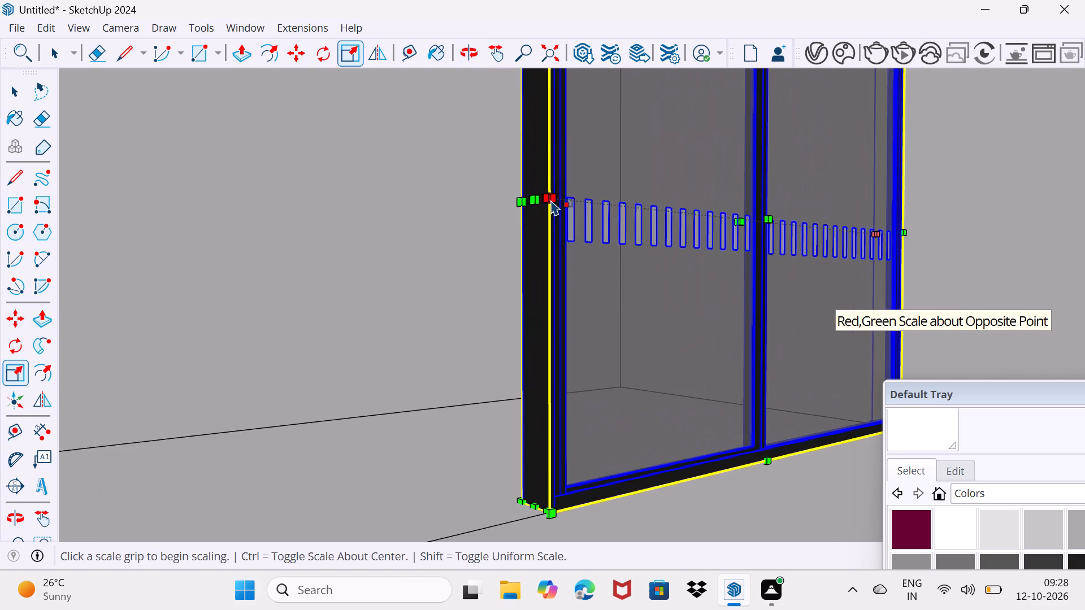
{"action": "left_click", "coordinate": [531, 203]}
{"action": "scroll", "coordinate": [250, 202], "scroll_direction": "down", "scroll_amount": 2}
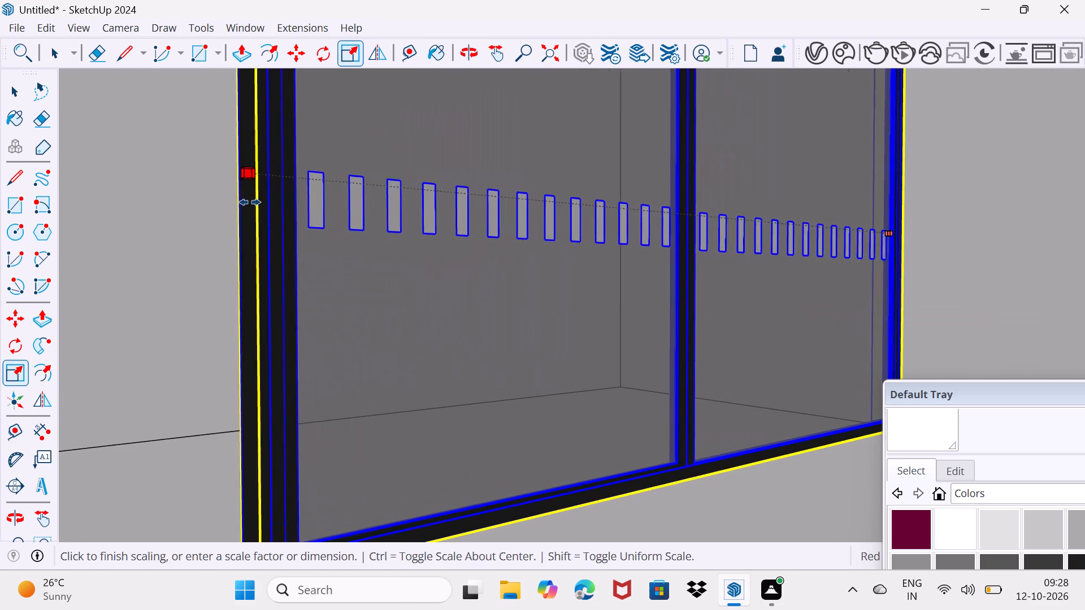
{"action": "scroll", "coordinate": [250, 202], "scroll_direction": "down", "scroll_amount": 14}
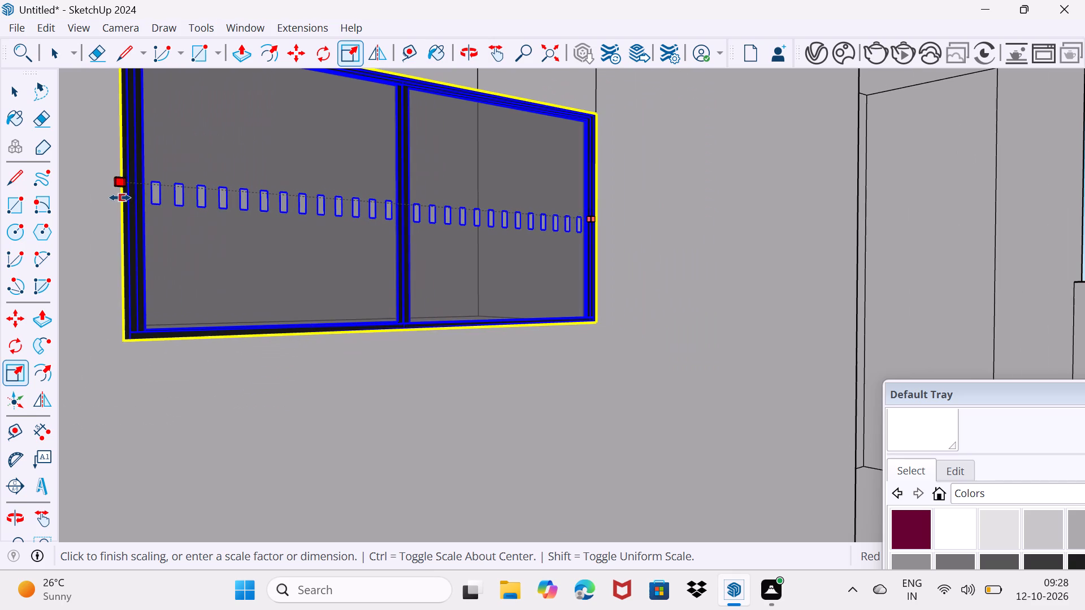
{"action": "left_click", "coordinate": [120, 198]}
Scale the window along the blue axis until its height reaches the top edge of the balcony wall opening, then deselect it.
{"action": "scroll", "coordinate": [188, 203], "scroll_direction": "down", "scroll_amount": 3}
{"action": "middle_click_drag", "start_coordinate": [194, 198], "coordinate": [172, 334], "text": "shift"}
{"action": "scroll", "coordinate": [194, 203], "scroll_direction": "down", "scroll_amount": 1, "text": "shift"}
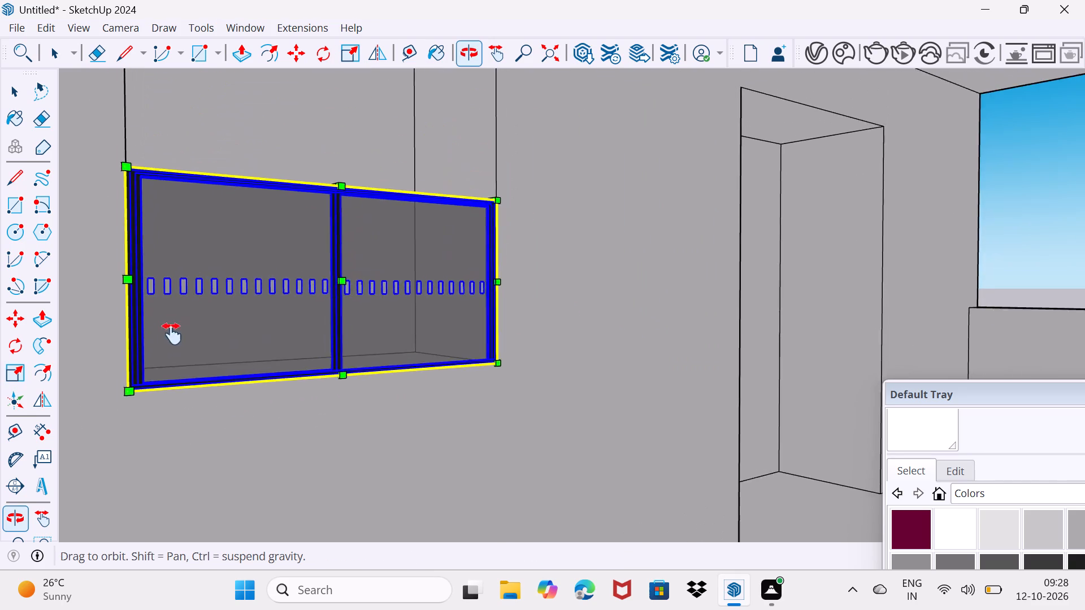
{"action": "middle_click_drag", "start_coordinate": [172, 334], "coordinate": [150, 470], "text": "shift"}
{"action": "scroll", "coordinate": [298, 347], "scroll_direction": "up", "scroll_amount": 6}
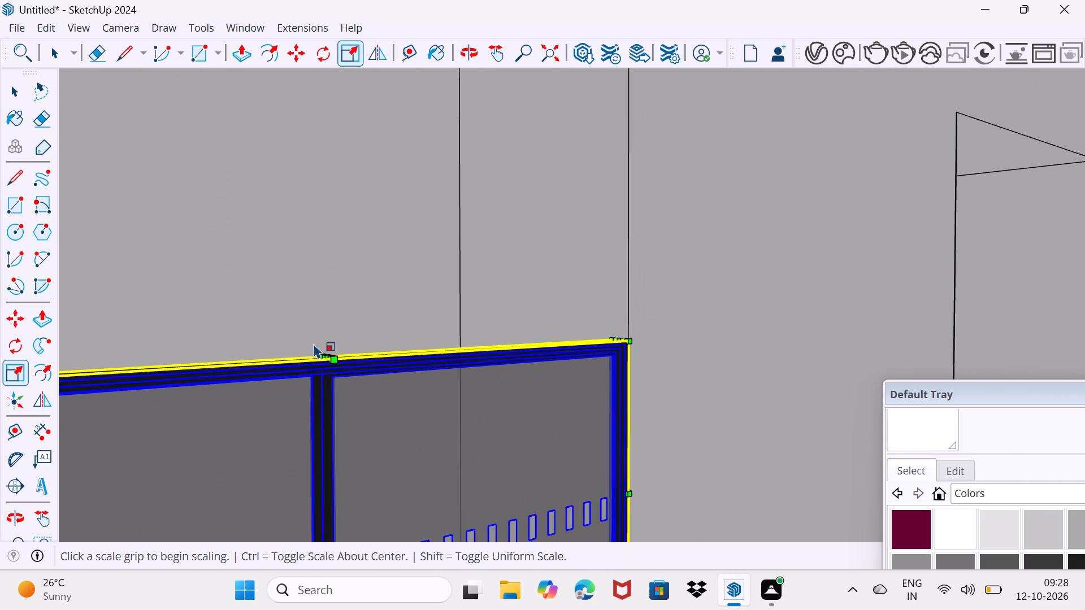
{"action": "middle_click_drag", "start_coordinate": [315, 348], "coordinate": [315, 381]}
{"action": "scroll", "coordinate": [313, 443], "scroll_direction": "up", "scroll_amount": 3}
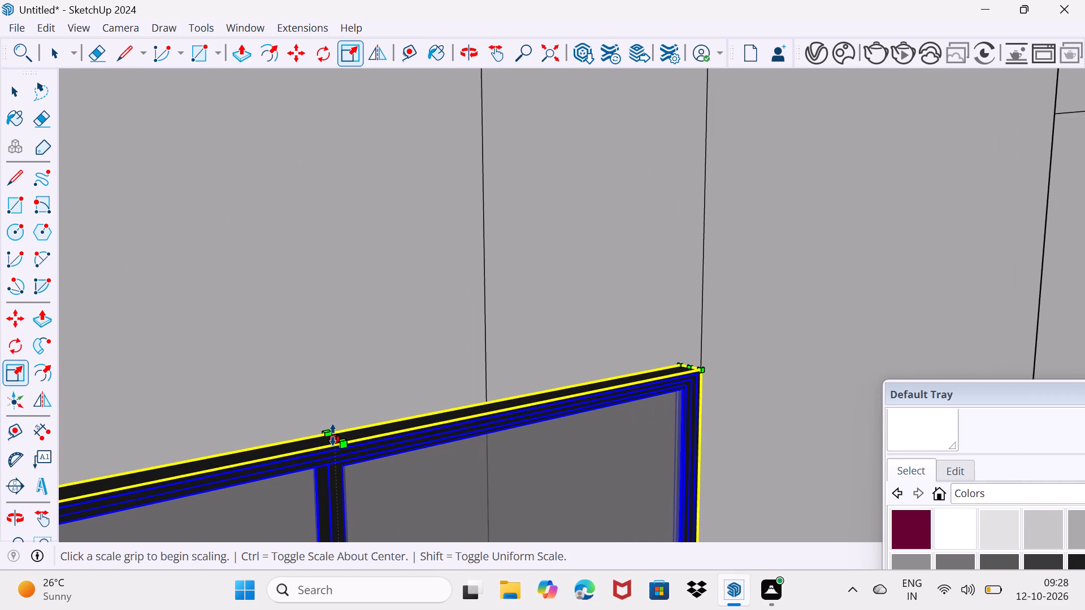
{"action": "left_click", "coordinate": [334, 434]}
{"action": "scroll", "coordinate": [607, 173], "scroll_direction": "down", "scroll_amount": 7}
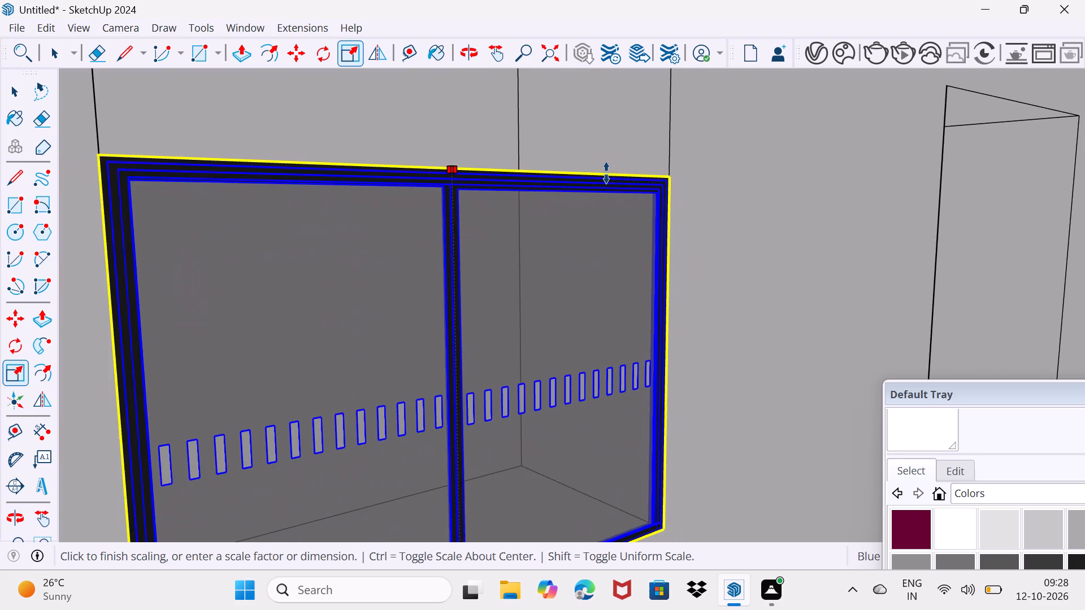
{"action": "middle_click_drag", "start_coordinate": [606, 173], "coordinate": [600, 276], "text": "shift"}
{"action": "middle_click_drag", "start_coordinate": [607, 162], "coordinate": [597, 236]}
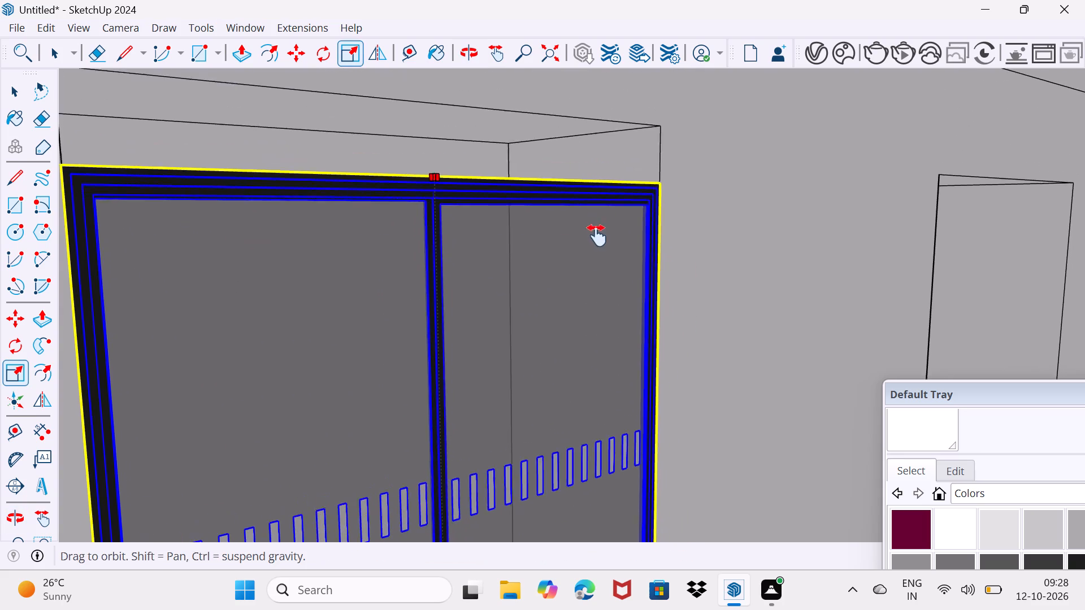
{"action": "middle_click_drag", "start_coordinate": [597, 236], "coordinate": [595, 259]}
{"action": "left_click", "coordinate": [606, 191]}
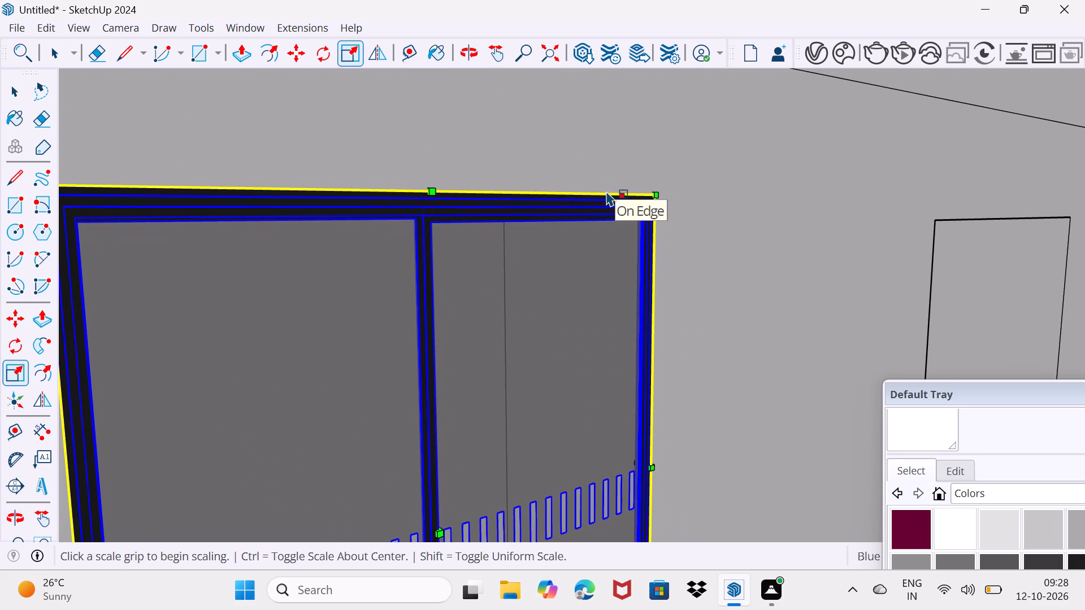
{"action": "key", "text": "space"}
{"action": "left_click_drag", "start_coordinate": [617, 168], "coordinate": [640, 109]}
Examine the whole house from the front, checking the fitted window in the first-floor balcony's back wall.
{"action": "scroll", "coordinate": [607, 211], "scroll_direction": "down", "scroll_amount": 11}
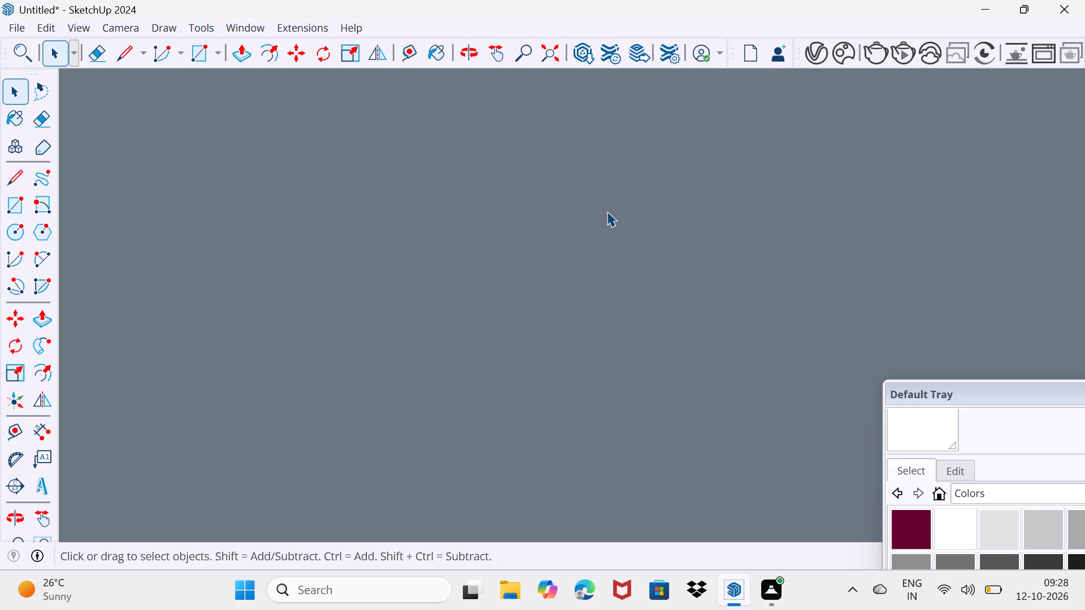
{"action": "left_click", "coordinate": [559, 49]}
{"action": "scroll", "coordinate": [568, 258], "scroll_direction": "up", "scroll_amount": 2}
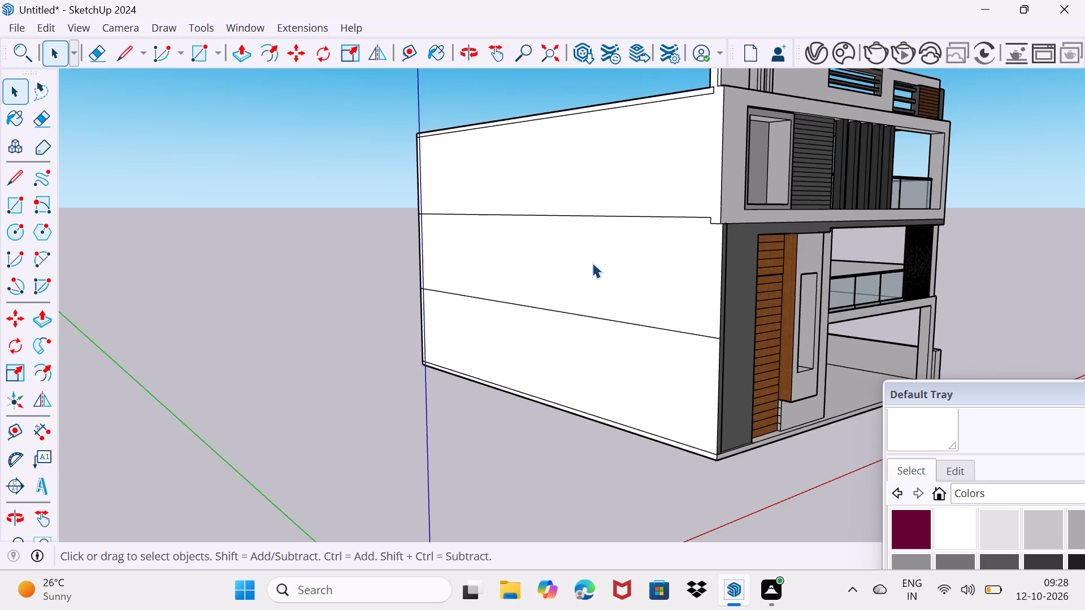
{"action": "middle_click_drag", "start_coordinate": [705, 287], "coordinate": [541, 287]}
{"action": "scroll", "coordinate": [540, 284], "scroll_direction": "down", "scroll_amount": 5}
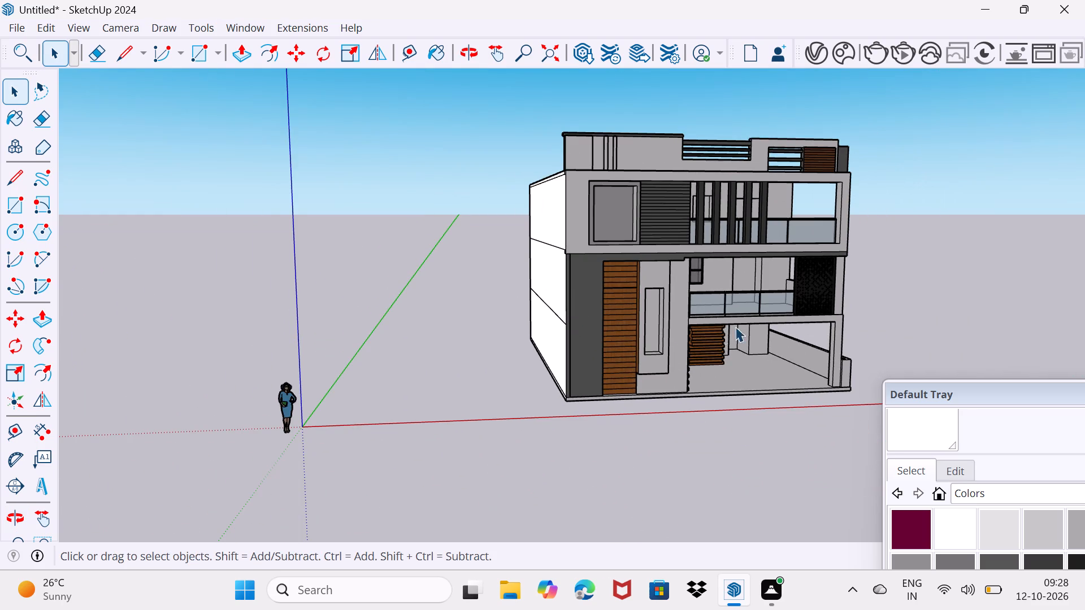
{"action": "middle_click_drag", "start_coordinate": [743, 313], "coordinate": [381, 337]}
{"action": "scroll", "coordinate": [394, 345], "scroll_direction": "up", "scroll_amount": 3}
{"action": "middle_click_drag", "start_coordinate": [401, 342], "coordinate": [405, 335]}
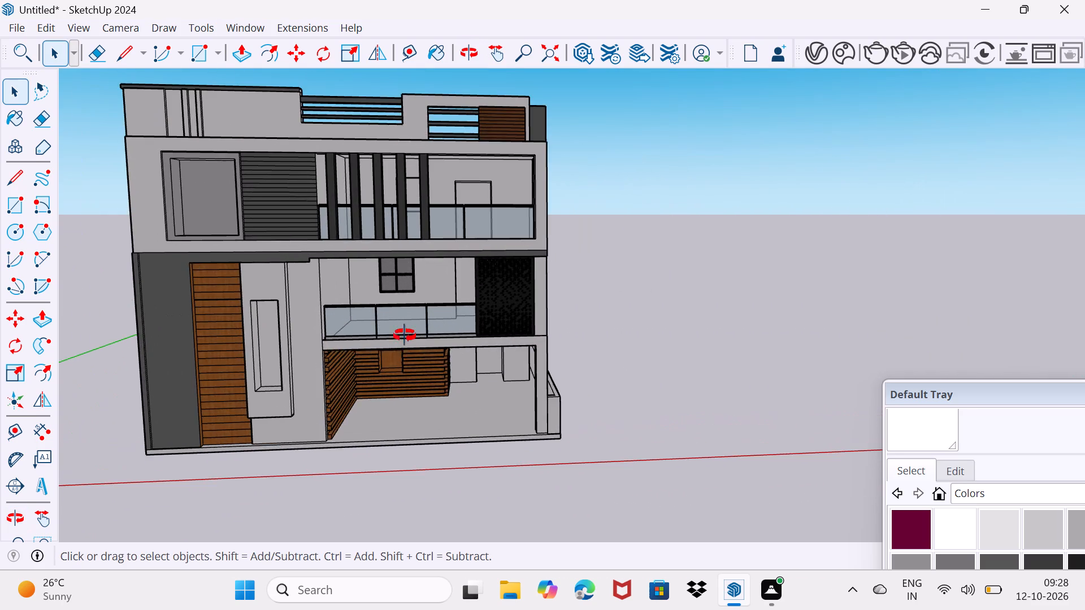
{"action": "middle_click_drag", "start_coordinate": [405, 335], "coordinate": [415, 310]}
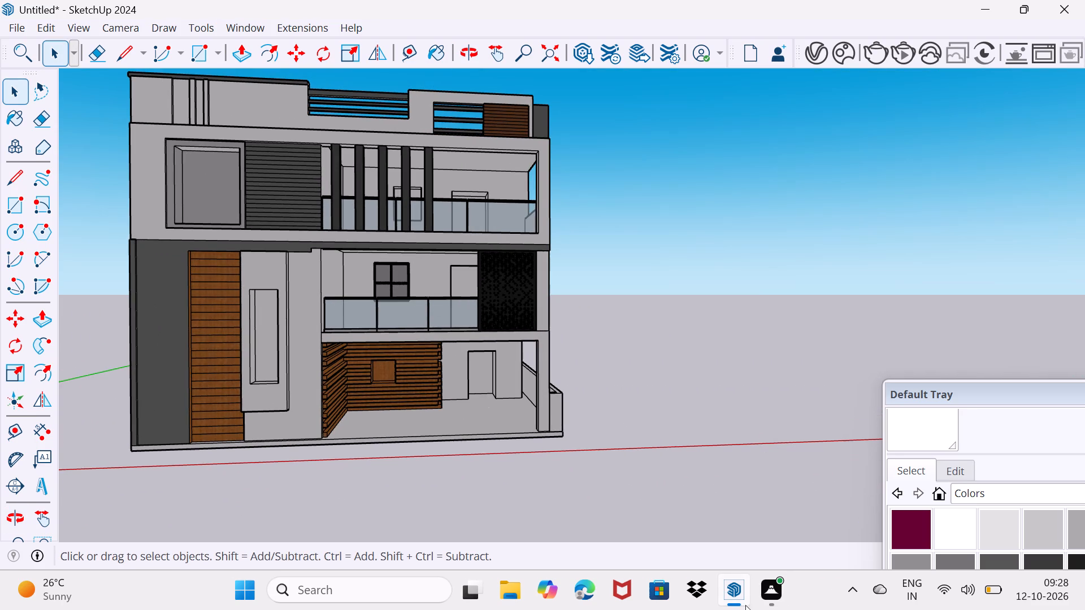
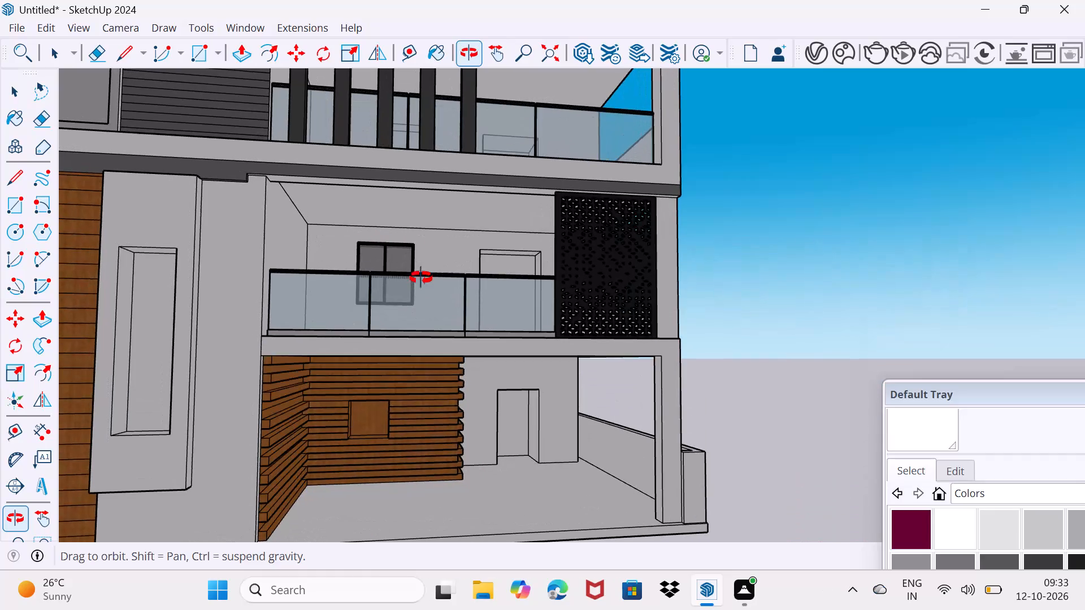
Open 3D Warehouse and search it for "doors".
{"action": "scroll", "coordinate": [432, 278], "scroll_direction": "up", "scroll_amount": 3}
{"action": "middle_click_drag", "start_coordinate": [465, 266], "coordinate": [453, 292]}
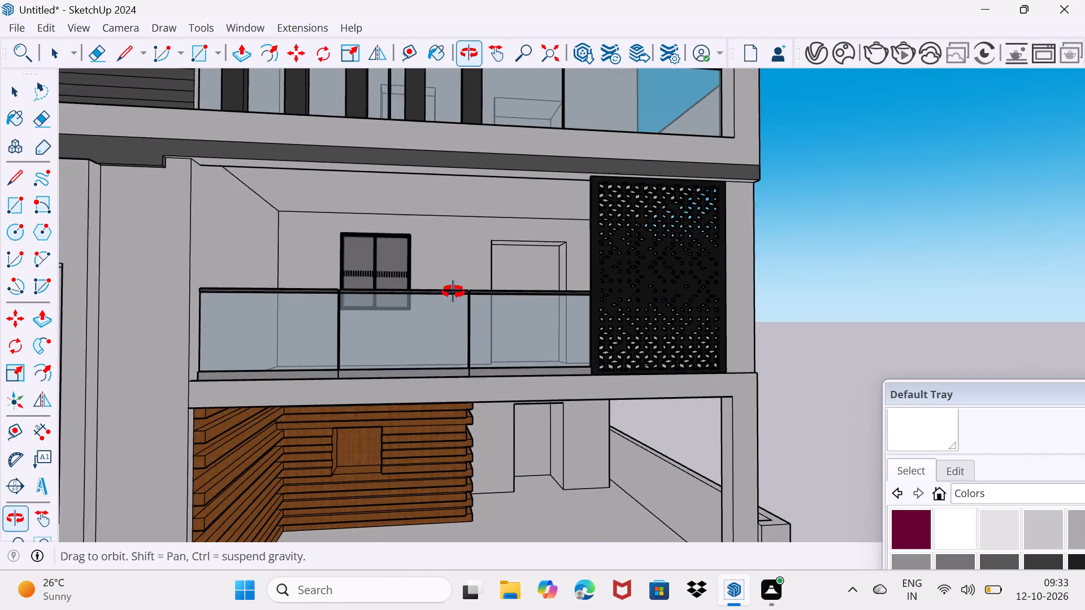
{"action": "middle_click_drag", "start_coordinate": [453, 292], "coordinate": [444, 300]}
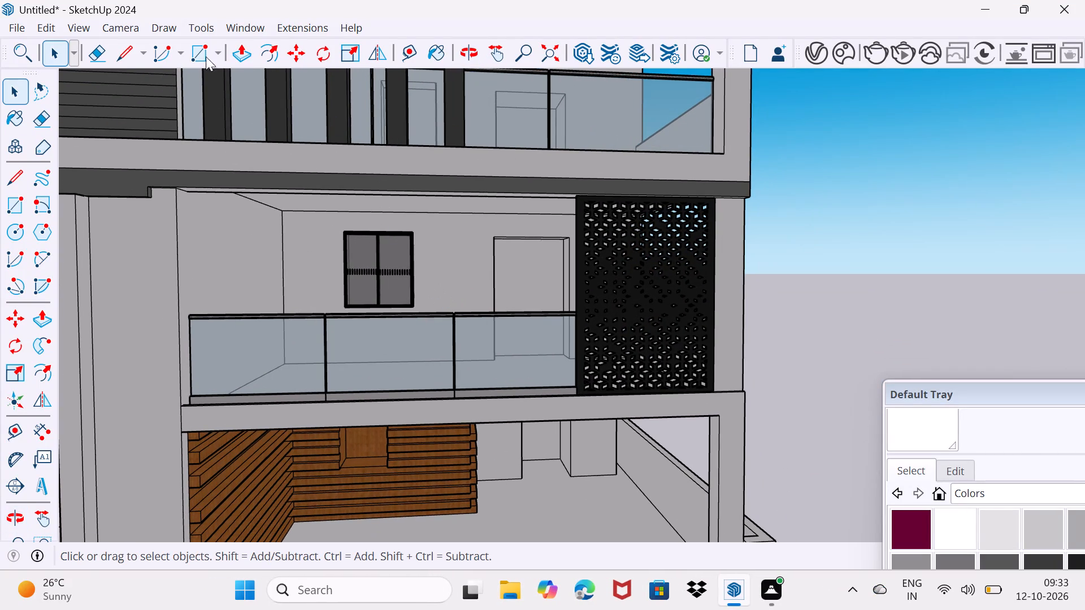
{"action": "left_click", "coordinate": [254, 29]}
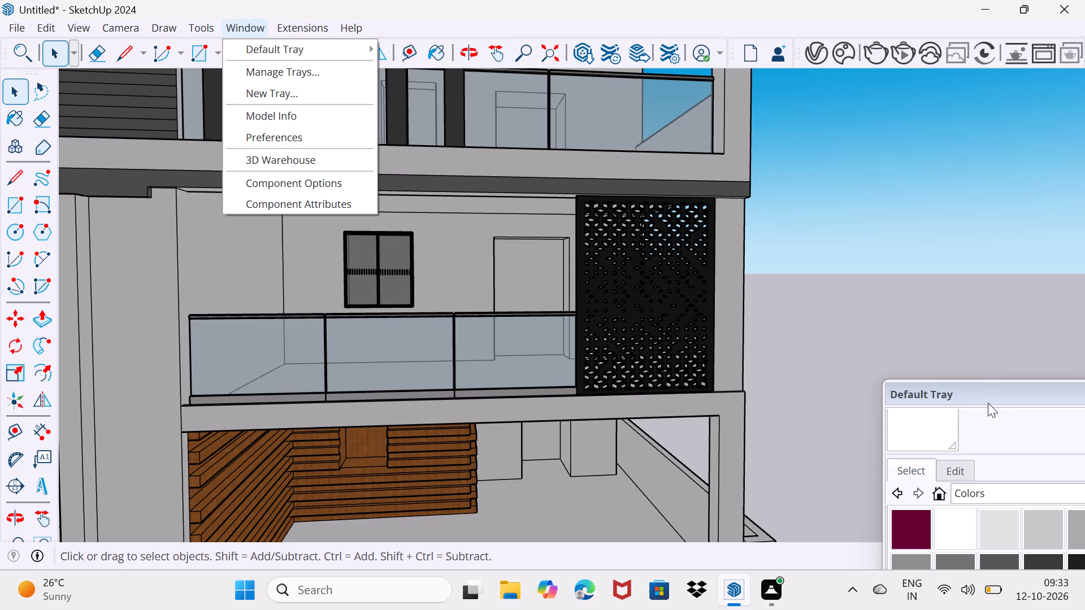
{"action": "left_click_drag", "start_coordinate": [943, 323], "coordinate": [943, 297]}
{"action": "left_click_drag", "start_coordinate": [974, 387], "coordinate": [762, 245]}
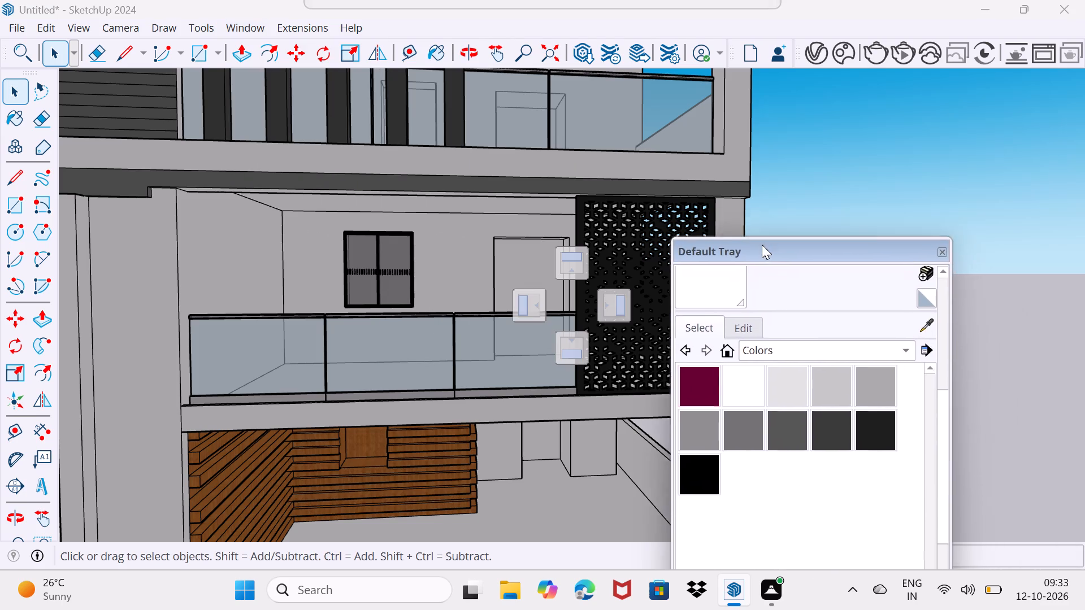
{"action": "left_click_drag", "start_coordinate": [762, 245], "coordinate": [923, 370]}
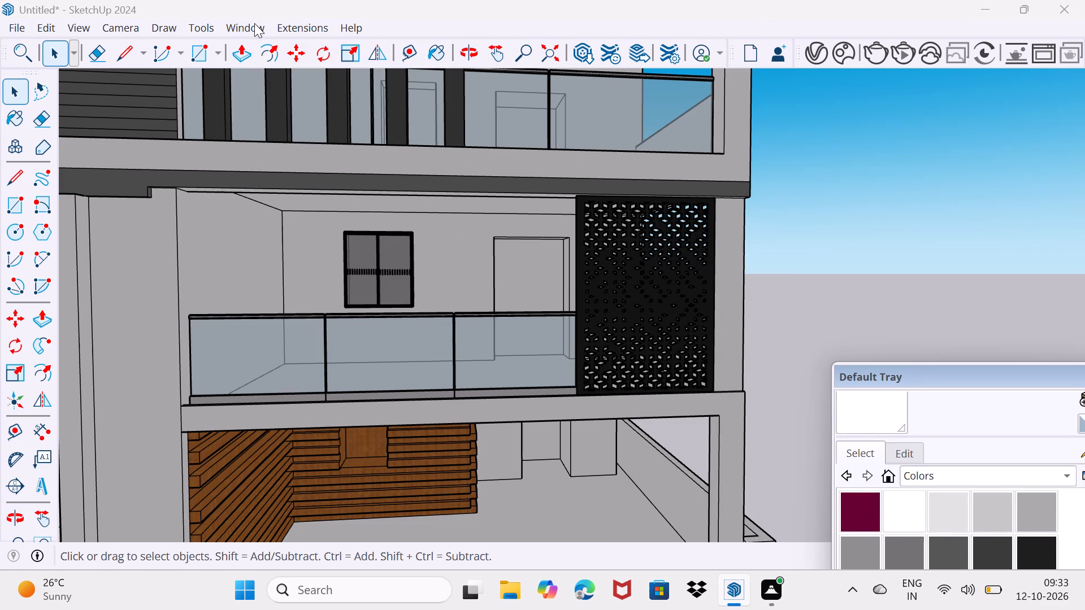
{"action": "left_click", "coordinate": [253, 32]}
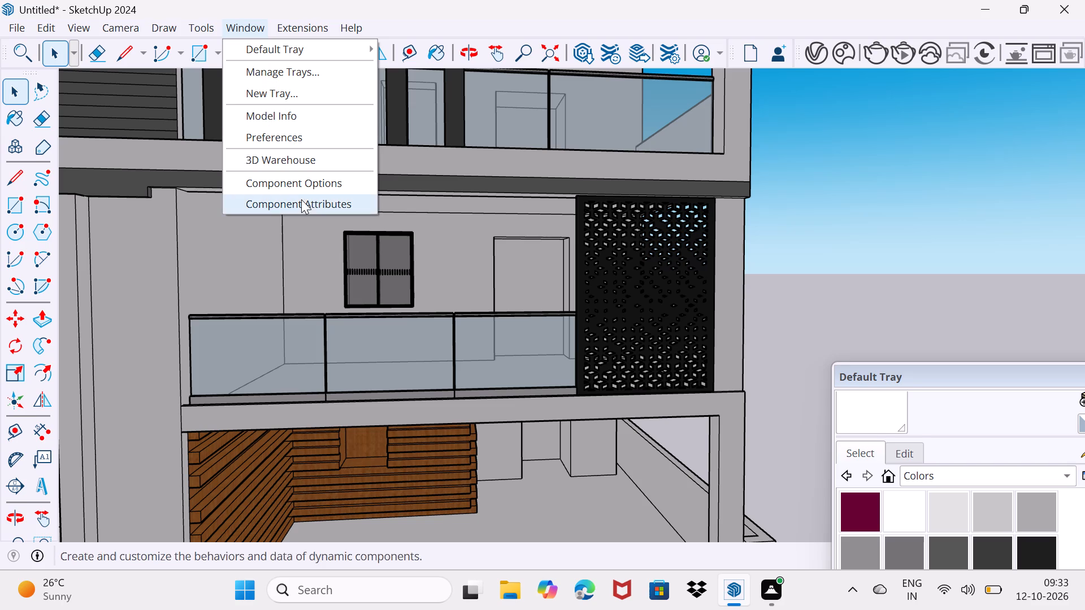
{"action": "left_click", "coordinate": [300, 167]}
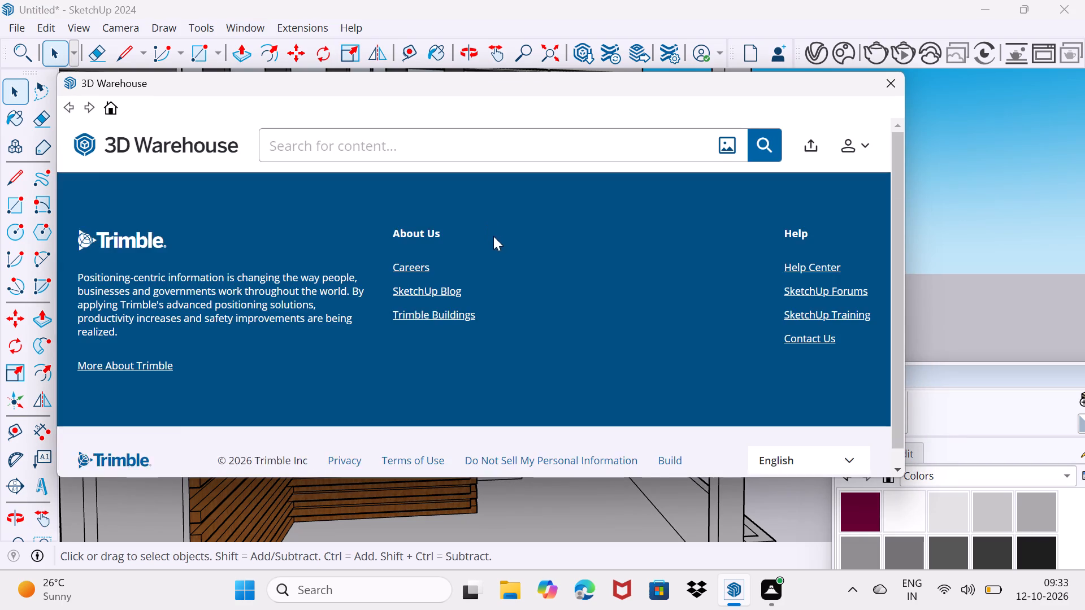
{"action": "left_click", "coordinate": [477, 144]}
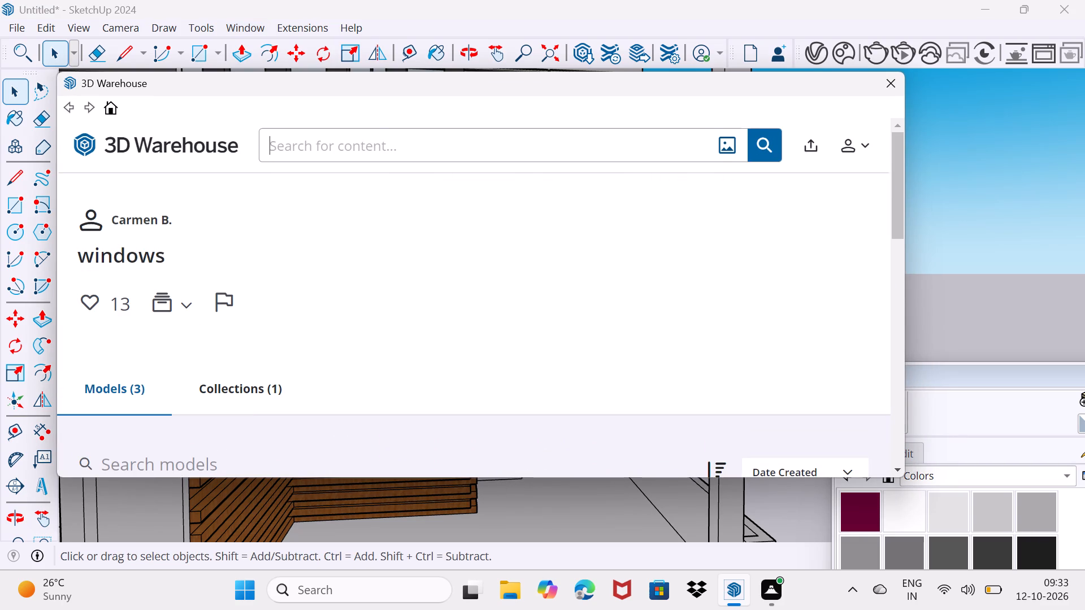
{"action": "key", "text": "d"}
{"action": "type", "text": "oor"}
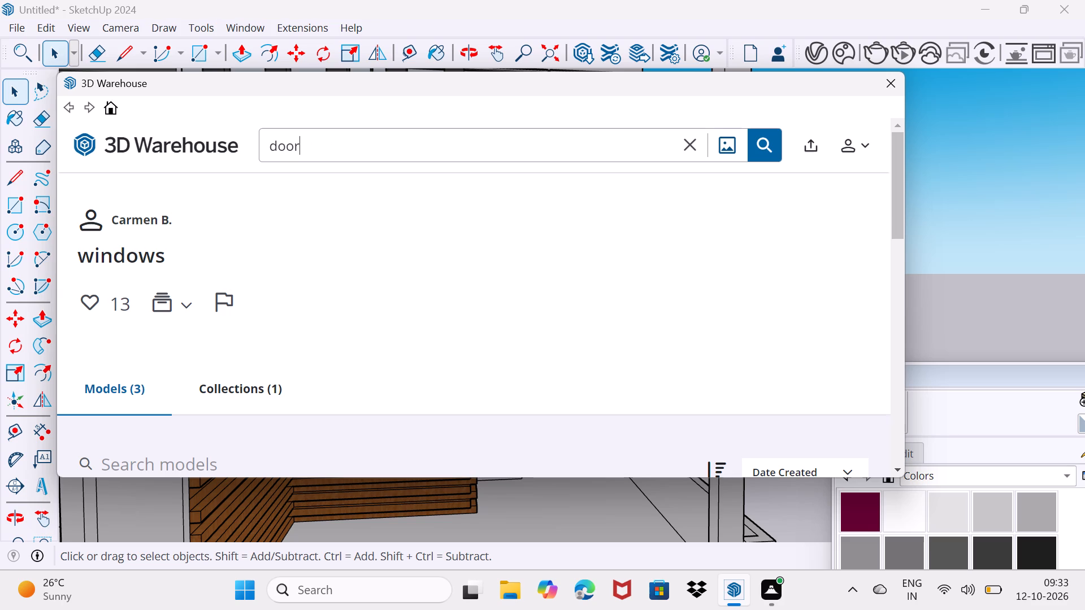
{"action": "key", "text": "s"}
{"action": "key", "text": "Return"}
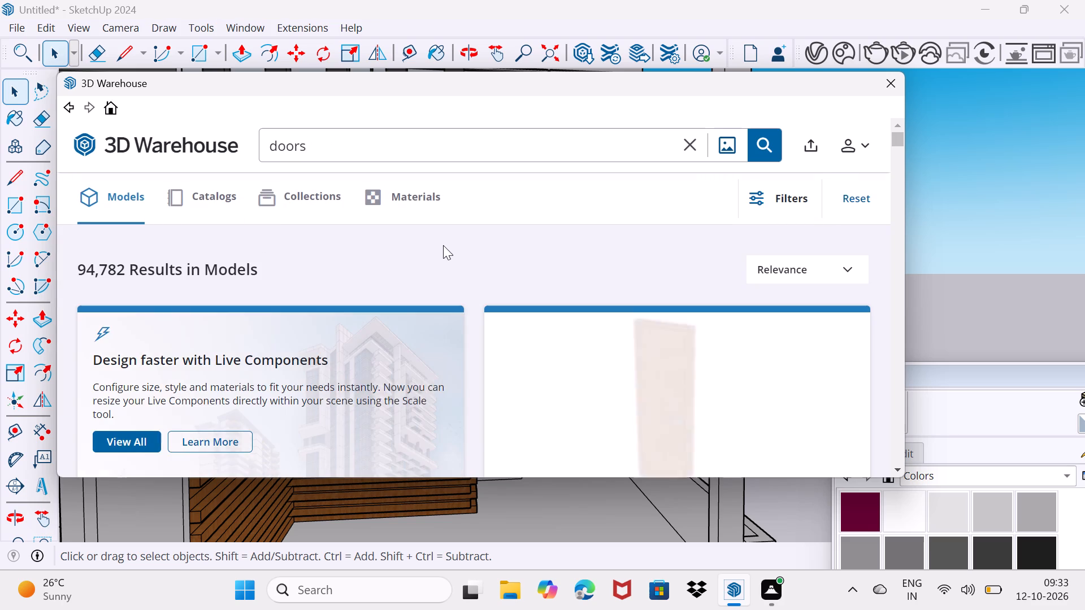
Look through the door model results for one that suits the house.
{"action": "scroll", "coordinate": [445, 245], "scroll_direction": "down", "scroll_amount": 12}
{"action": "scroll", "coordinate": [429, 295], "scroll_direction": "down", "scroll_amount": 10}
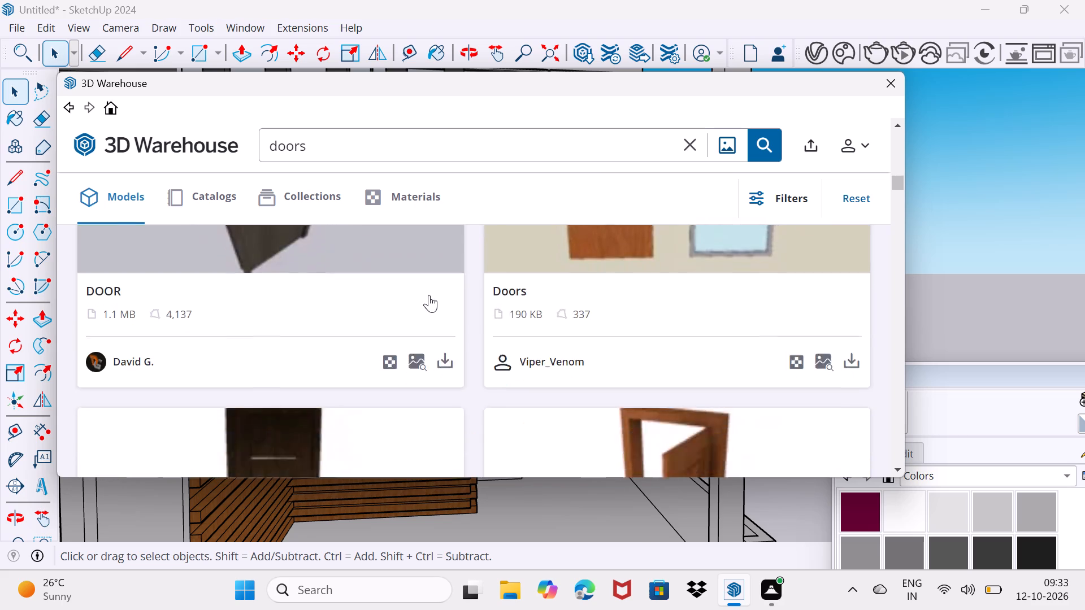
{"action": "scroll", "coordinate": [429, 295], "scroll_direction": "down", "scroll_amount": 9}
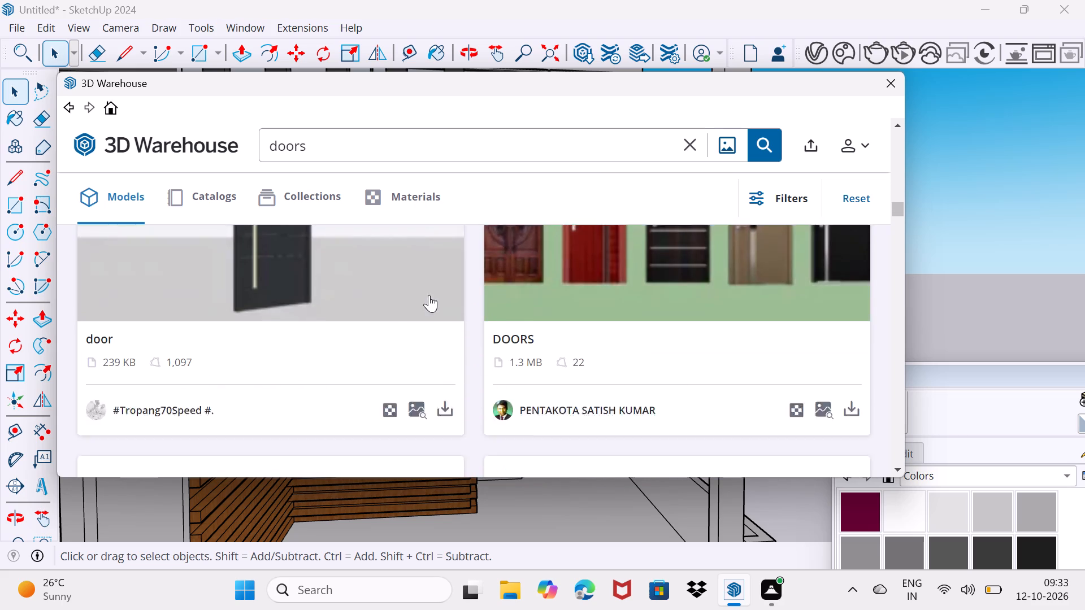
{"action": "scroll", "coordinate": [429, 295], "scroll_direction": "down", "scroll_amount": 3}
Switch the door search to collections and browse them for a suitable dark wooden door.
{"action": "left_click", "coordinate": [322, 203]}
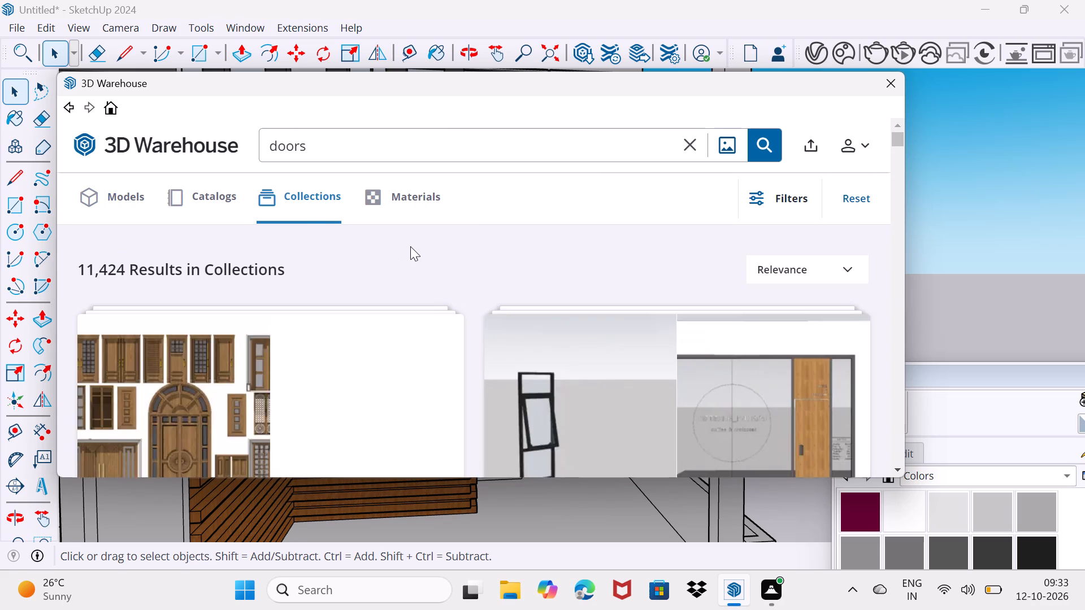
{"action": "scroll", "coordinate": [410, 246], "scroll_direction": "down", "scroll_amount": 4}
{"action": "scroll", "coordinate": [465, 315], "scroll_direction": "down", "scroll_amount": 7}
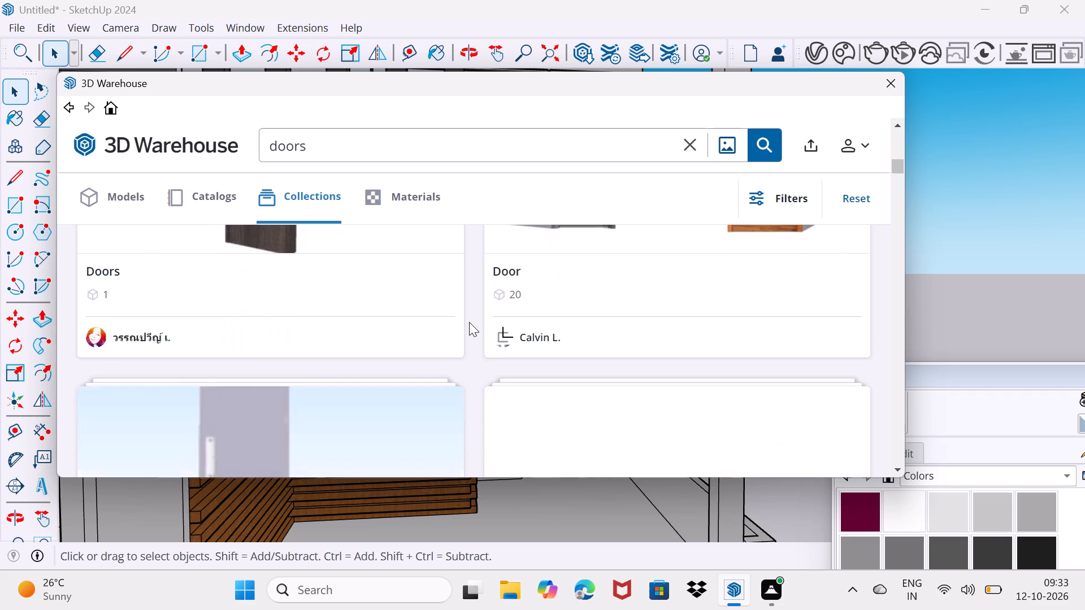
{"action": "scroll", "coordinate": [469, 322], "scroll_direction": "down", "scroll_amount": 10}
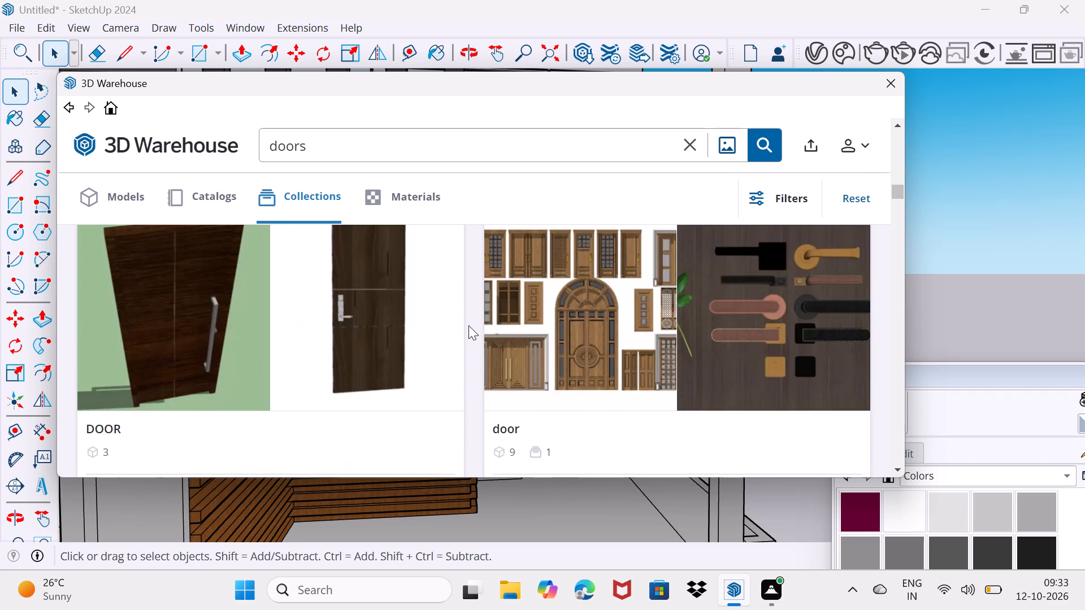
{"action": "scroll", "coordinate": [468, 325], "scroll_direction": "down", "scroll_amount": 10}
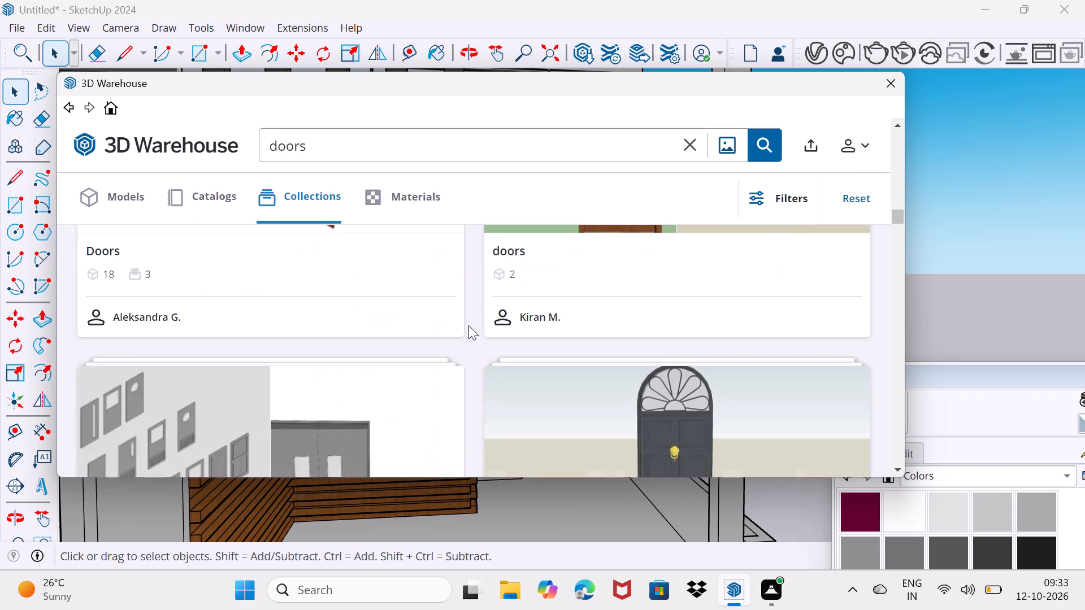
{"action": "scroll", "coordinate": [468, 325], "scroll_direction": "down", "scroll_amount": 8}
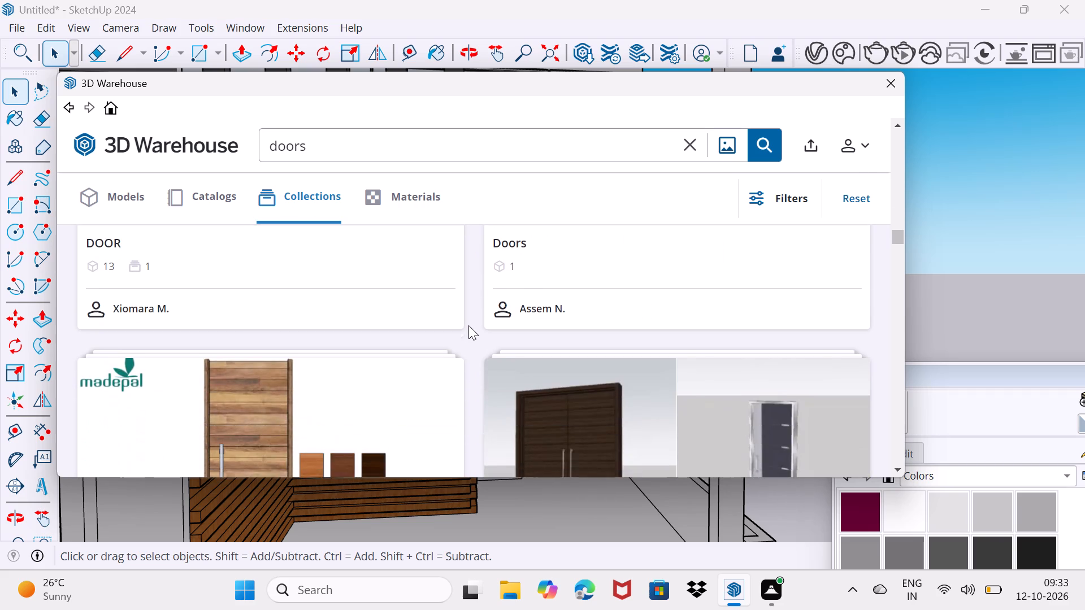
{"action": "scroll", "coordinate": [468, 325], "scroll_direction": "down", "scroll_amount": 12}
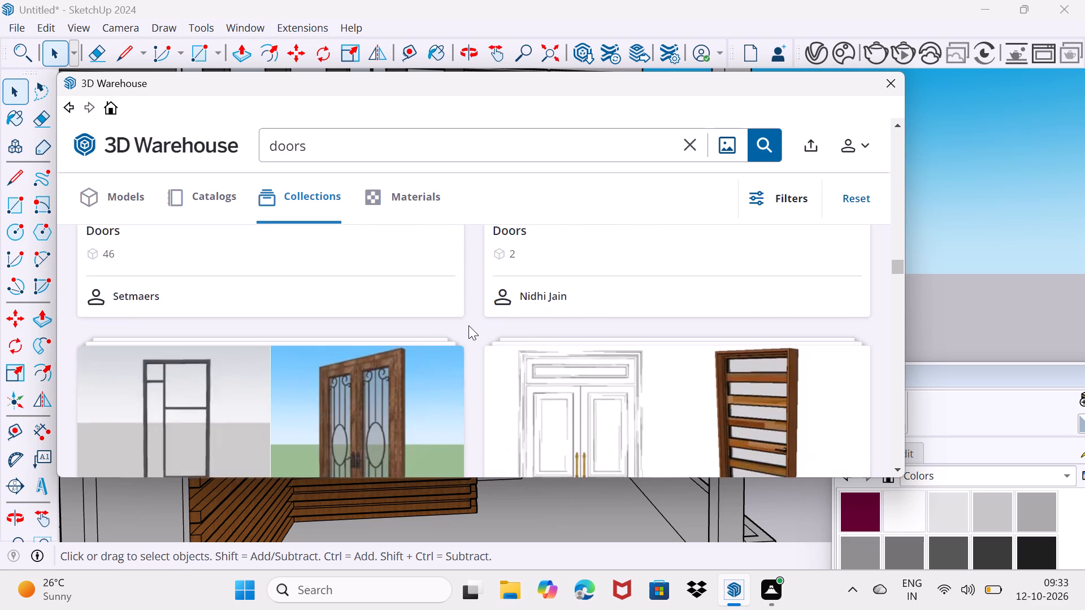
{"action": "scroll", "coordinate": [468, 325], "scroll_direction": "down", "scroll_amount": 11}
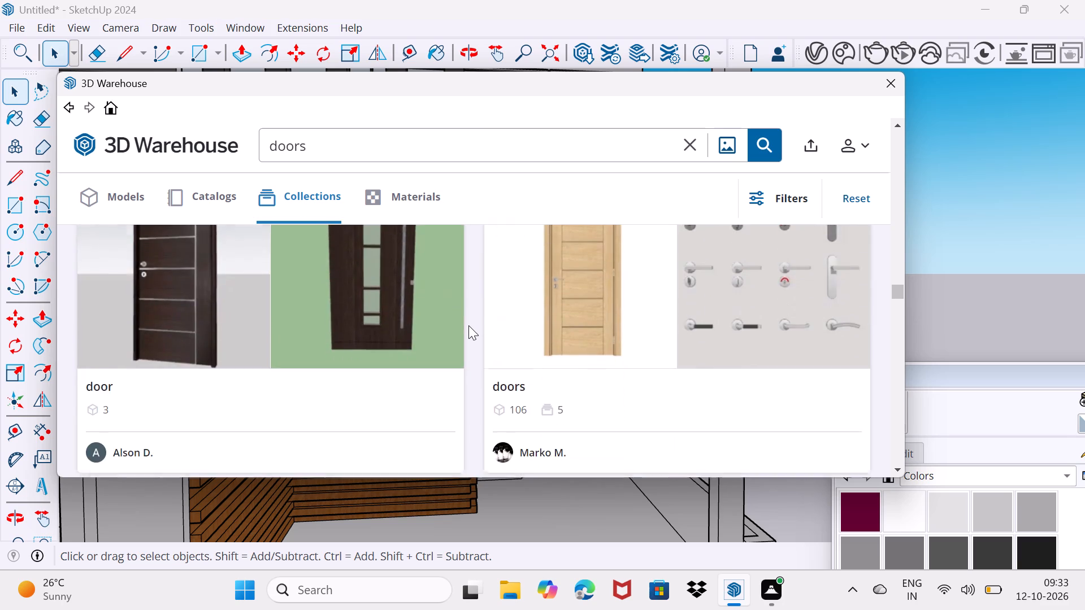
{"action": "scroll", "coordinate": [468, 325], "scroll_direction": "down", "scroll_amount": 4}
{"action": "scroll", "coordinate": [468, 325], "scroll_direction": "up", "scroll_amount": 2}
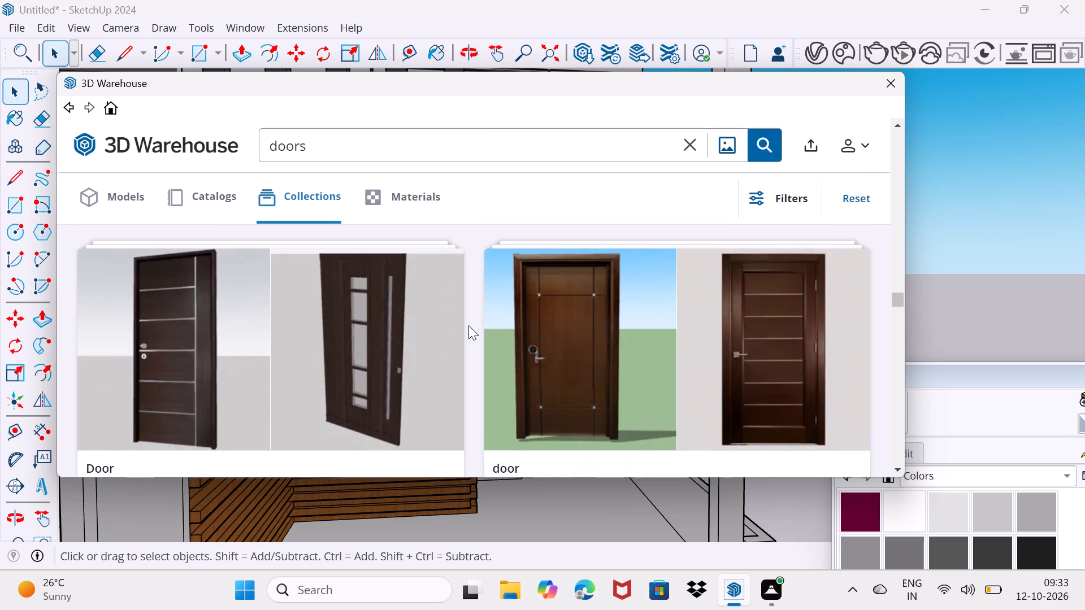
Open the "door" collection with the dark brown doors and load "door #PORTA DE MADEIRA MODERNA" into the model.
{"action": "left_click", "coordinate": [591, 348]}
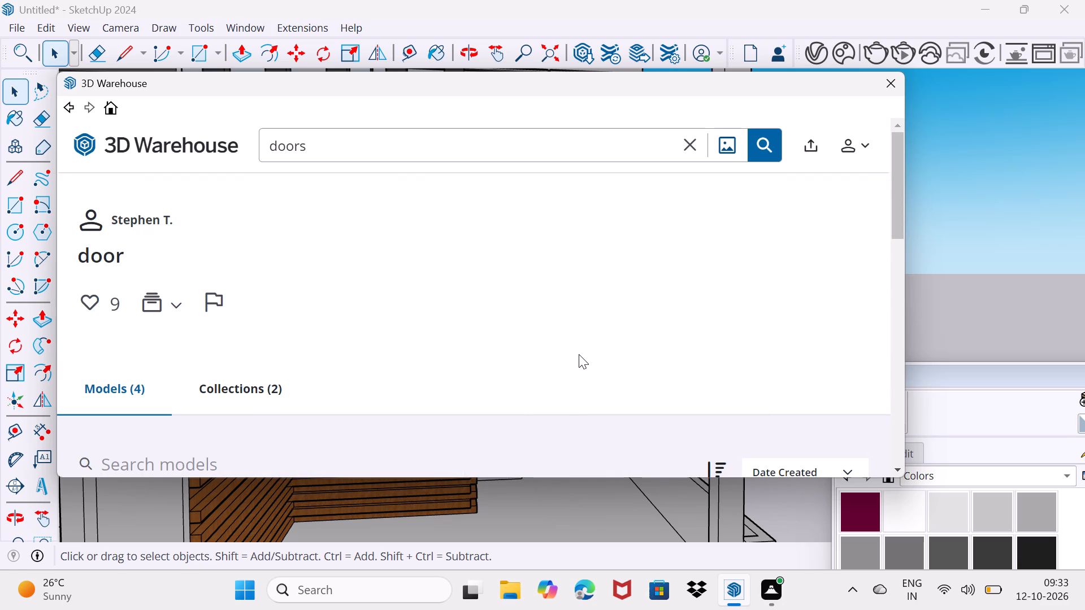
{"action": "scroll", "coordinate": [550, 348], "scroll_direction": "down", "scroll_amount": 4}
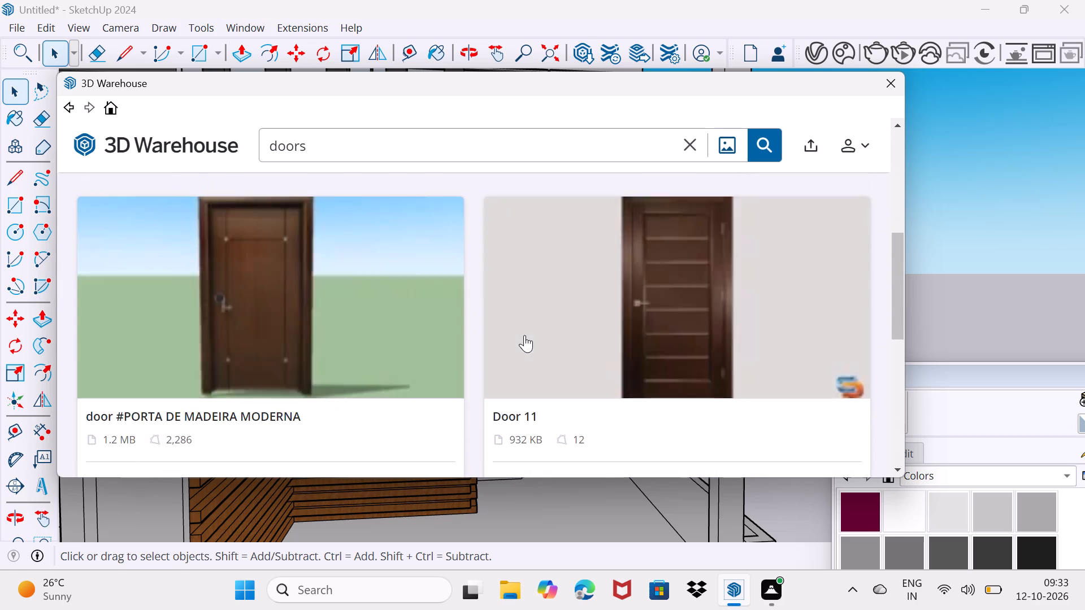
{"action": "scroll", "coordinate": [498, 341], "scroll_direction": "down", "scroll_amount": 2}
{"action": "left_click", "coordinate": [438, 319]}
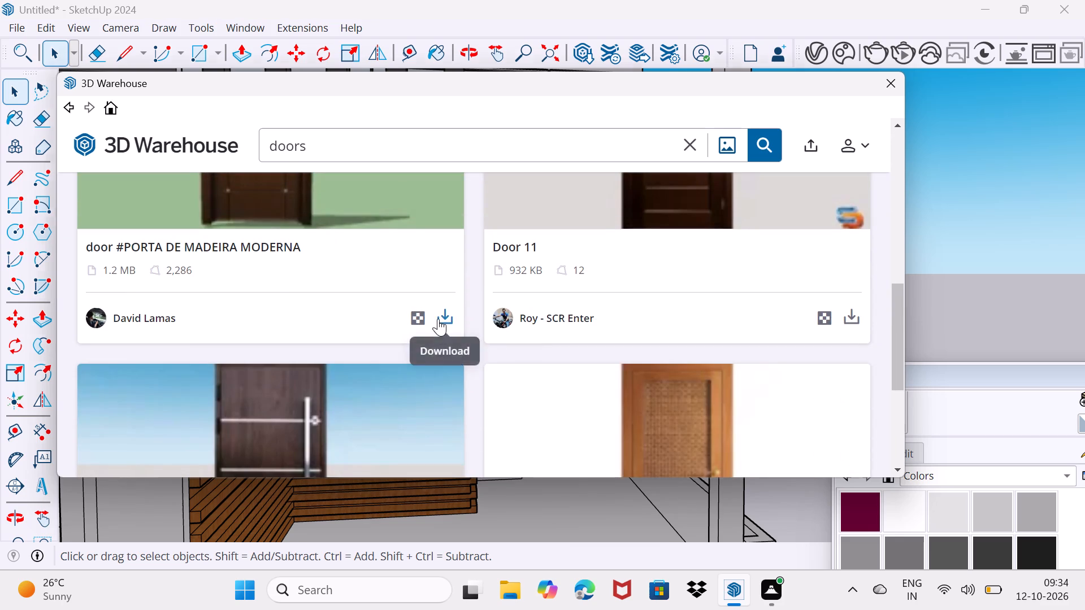
{"action": "left_click", "coordinate": [434, 304]}
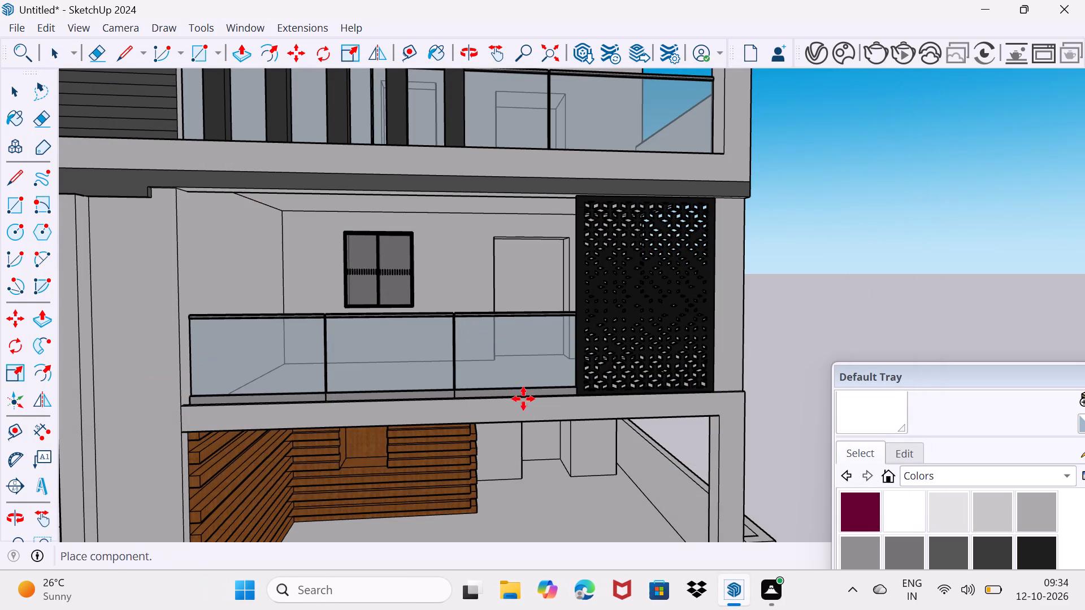
Place the imported door on the ground floor in front of the doorway opening beside the wood-slat wall.
{"action": "scroll", "coordinate": [529, 502], "scroll_direction": "up", "scroll_amount": 8}
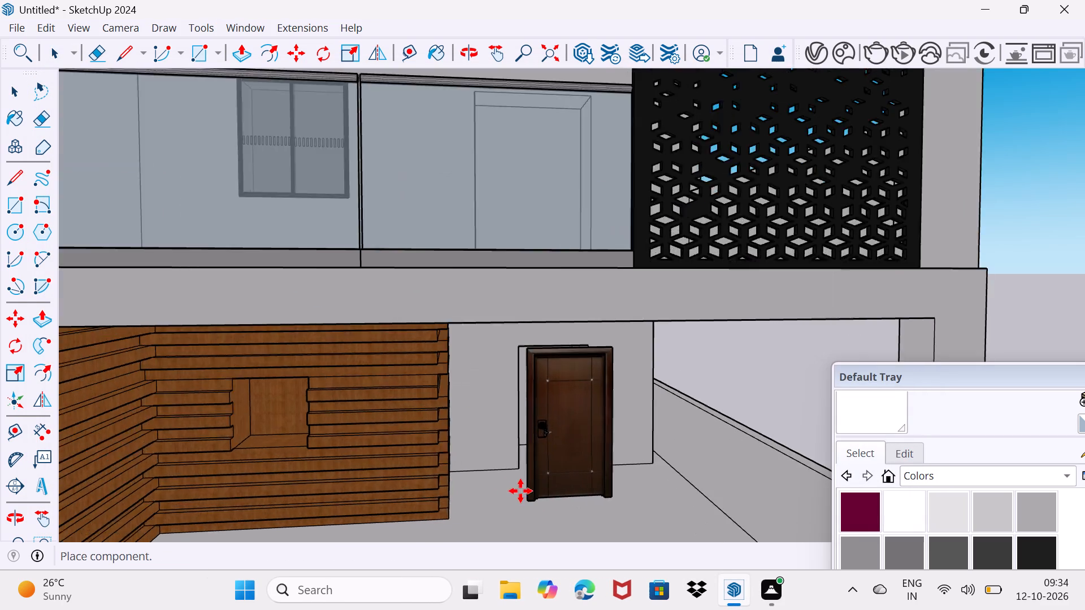
{"action": "scroll", "coordinate": [520, 491], "scroll_direction": "up", "scroll_amount": 4}
{"action": "left_click", "coordinate": [513, 482]}
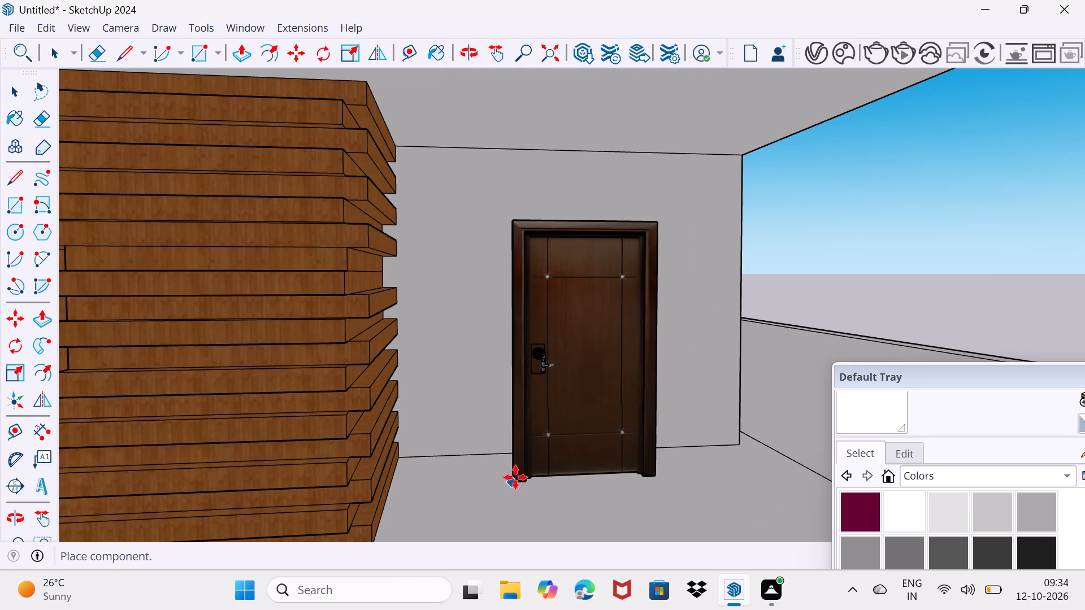
Scale the door down uniformly from its upper handle-side corner to bring it nearer the doorway's size.
{"action": "middle_click_drag", "start_coordinate": [510, 468], "coordinate": [580, 459]}
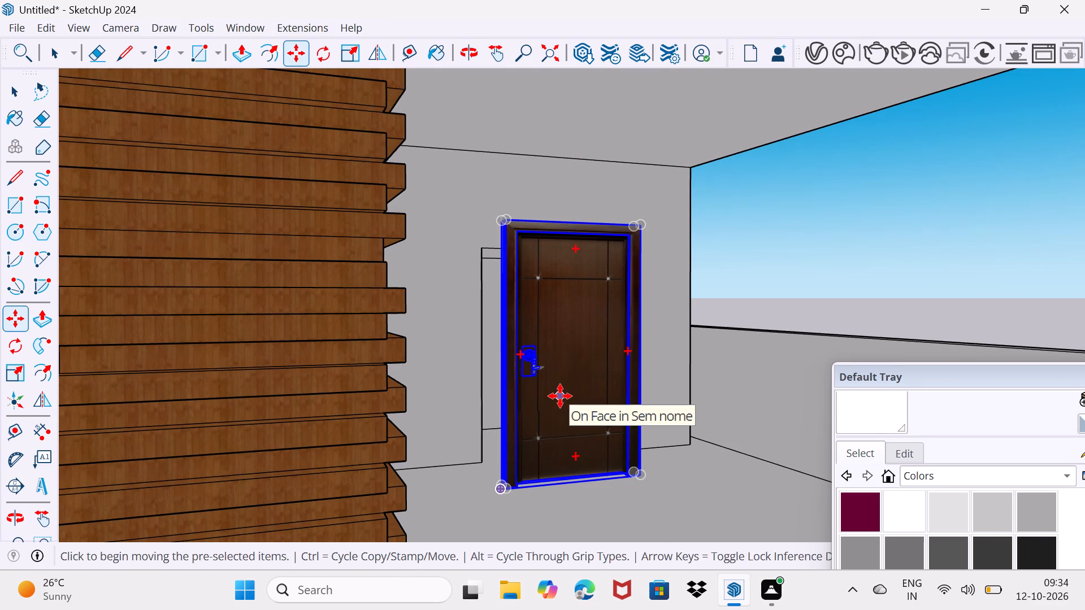
{"action": "key", "text": "s"}
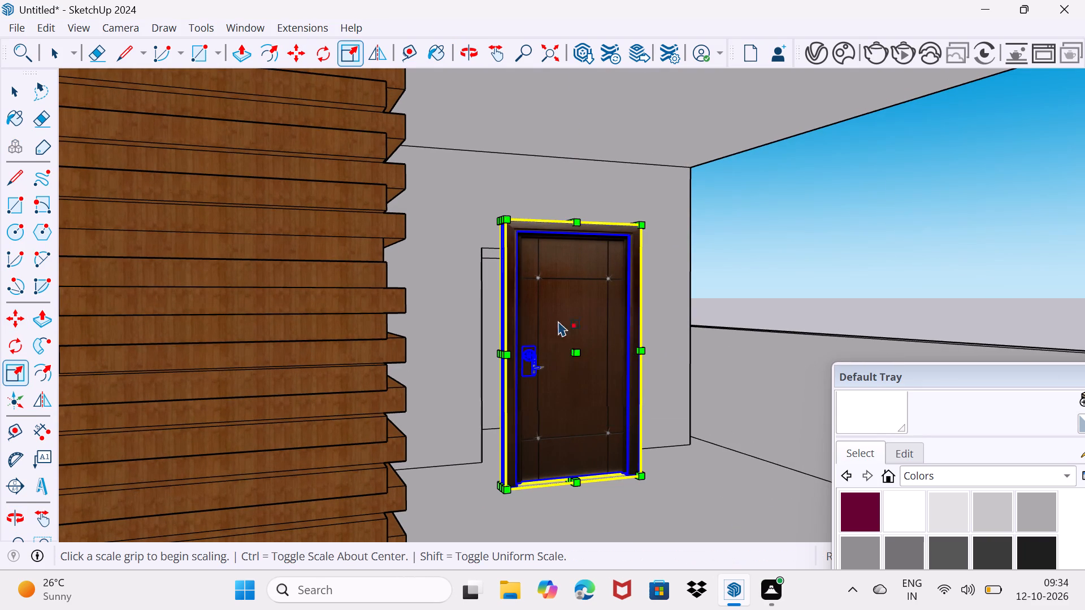
{"action": "left_click_drag", "start_coordinate": [507, 224], "coordinate": [557, 310]}
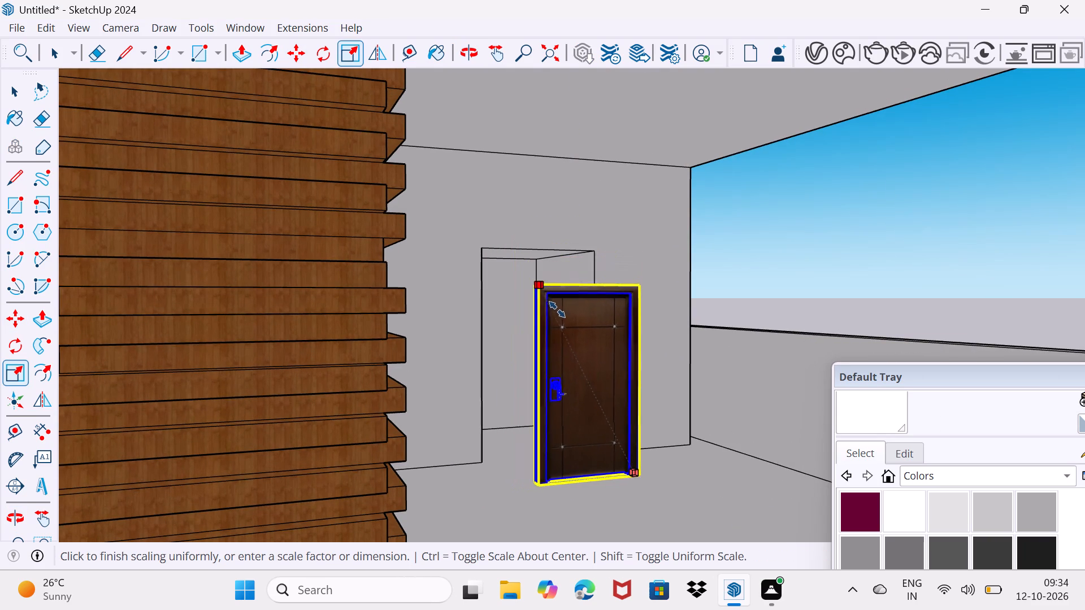
{"action": "left_click_drag", "start_coordinate": [557, 310], "coordinate": [562, 319]}
Move the door by its lower right corner onto the bottom right corner of the ground-floor doorway opening.
{"action": "scroll", "coordinate": [629, 461], "scroll_direction": "up", "scroll_amount": 8}
{"action": "middle_click_drag", "start_coordinate": [630, 464], "coordinate": [545, 456]}
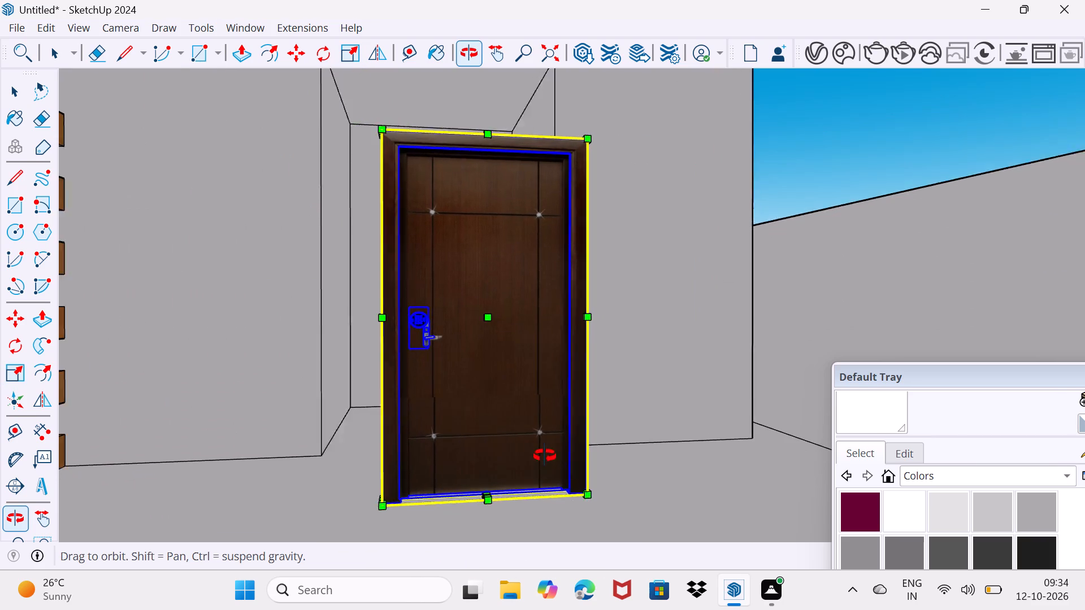
{"action": "middle_click_drag", "start_coordinate": [545, 456], "coordinate": [452, 456]}
{"action": "scroll", "coordinate": [450, 486], "scroll_direction": "up", "scroll_amount": 2}
{"action": "key", "text": "m"}
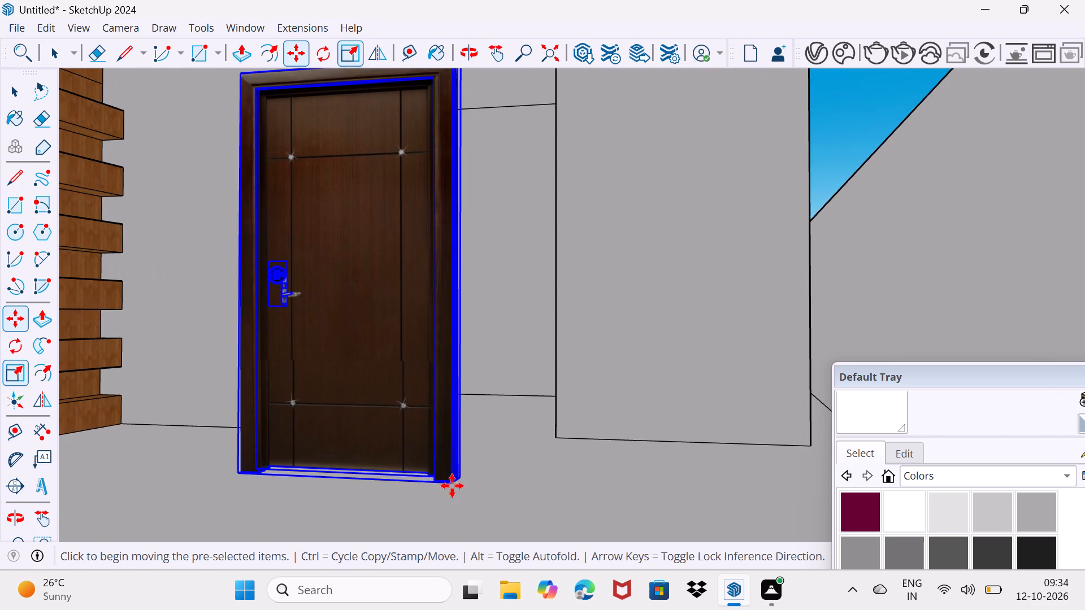
{"action": "left_click", "coordinate": [454, 485]}
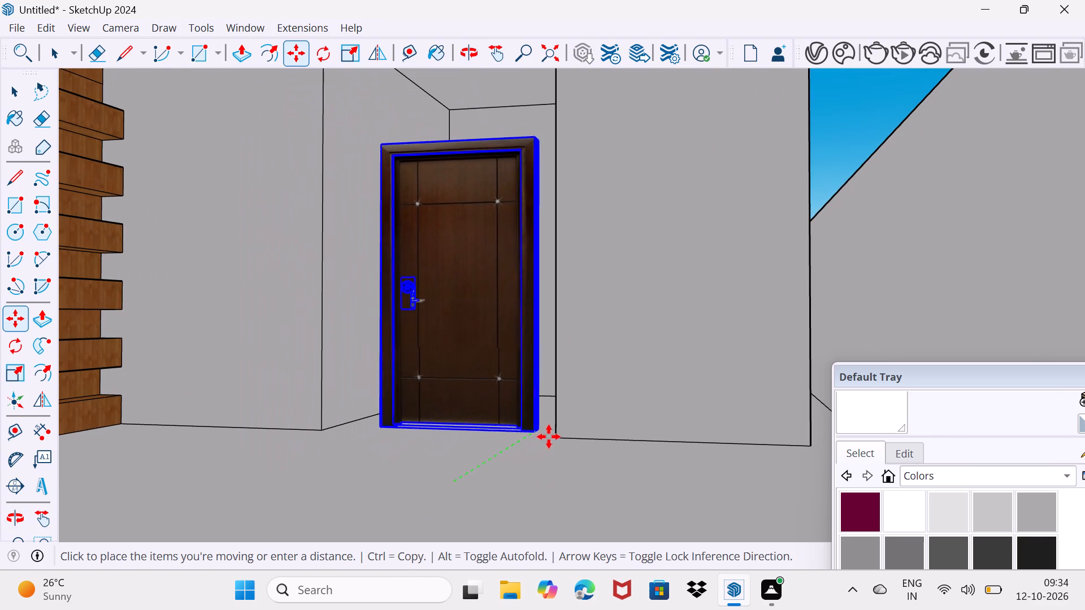
{"action": "left_click", "coordinate": [559, 435]}
Scale the imported door's width from its handle-side edge so it reaches the opposite side of the ground-floor doorway opening.
{"action": "middle_click_drag", "start_coordinate": [474, 398], "coordinate": [632, 412]}
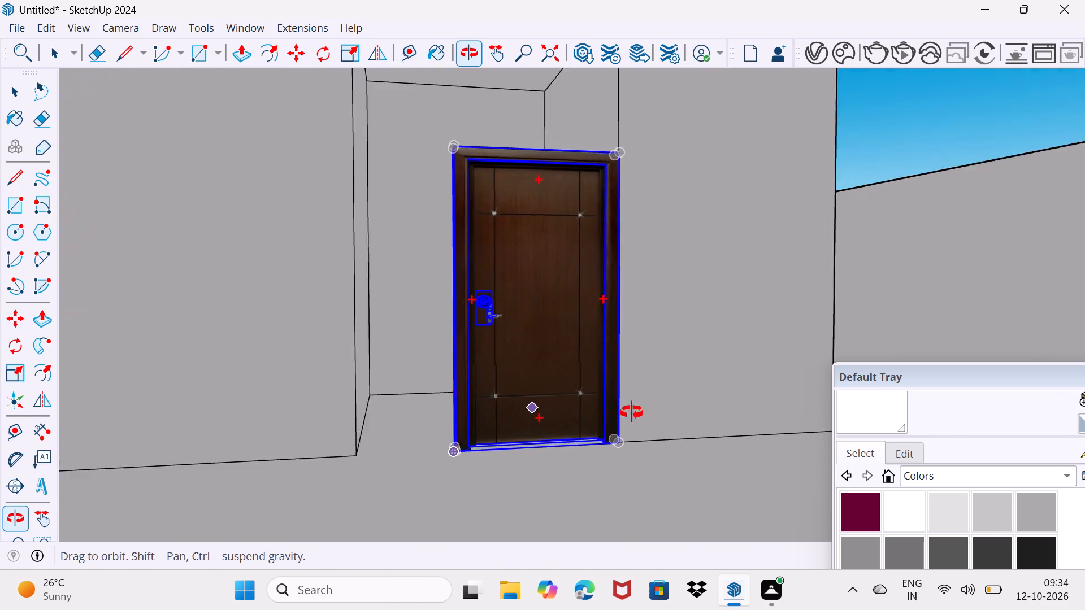
{"action": "middle_click_drag", "start_coordinate": [632, 412], "coordinate": [675, 395]}
{"action": "scroll", "coordinate": [522, 365], "scroll_direction": "up", "scroll_amount": 2}
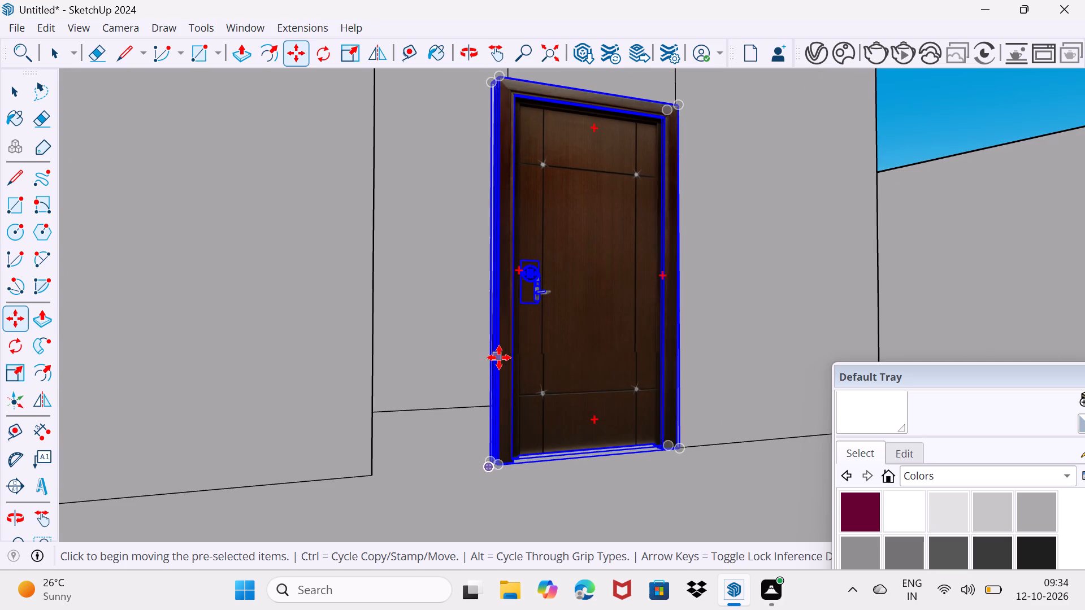
{"action": "key", "text": "s"}
{"action": "scroll", "coordinate": [479, 315], "scroll_direction": "up", "scroll_amount": 5}
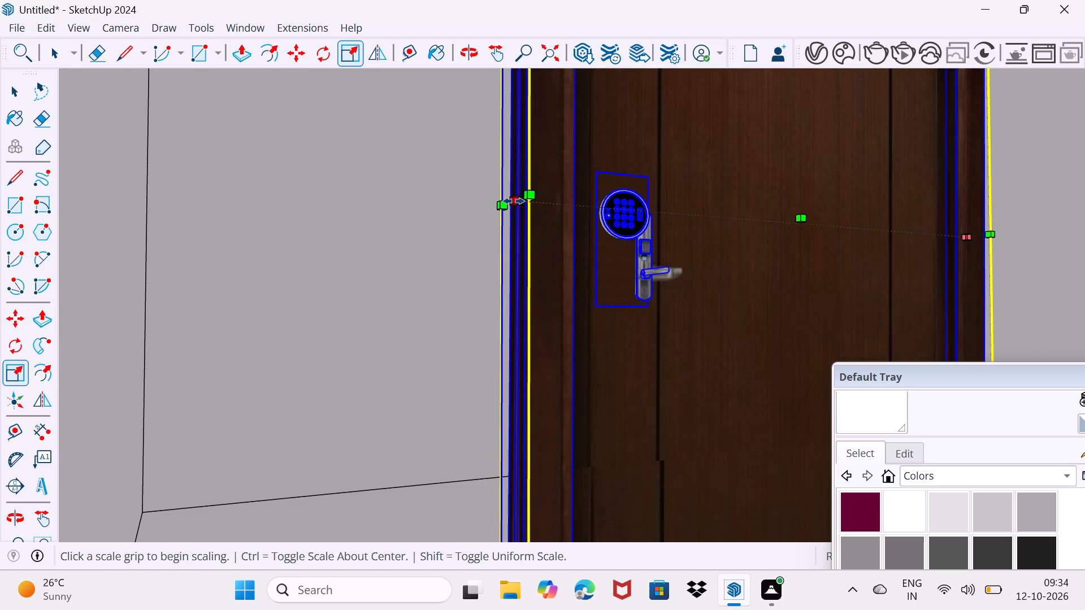
{"action": "left_click", "coordinate": [514, 201]}
{"action": "scroll", "coordinate": [297, 207], "scroll_direction": "down", "scroll_amount": 6}
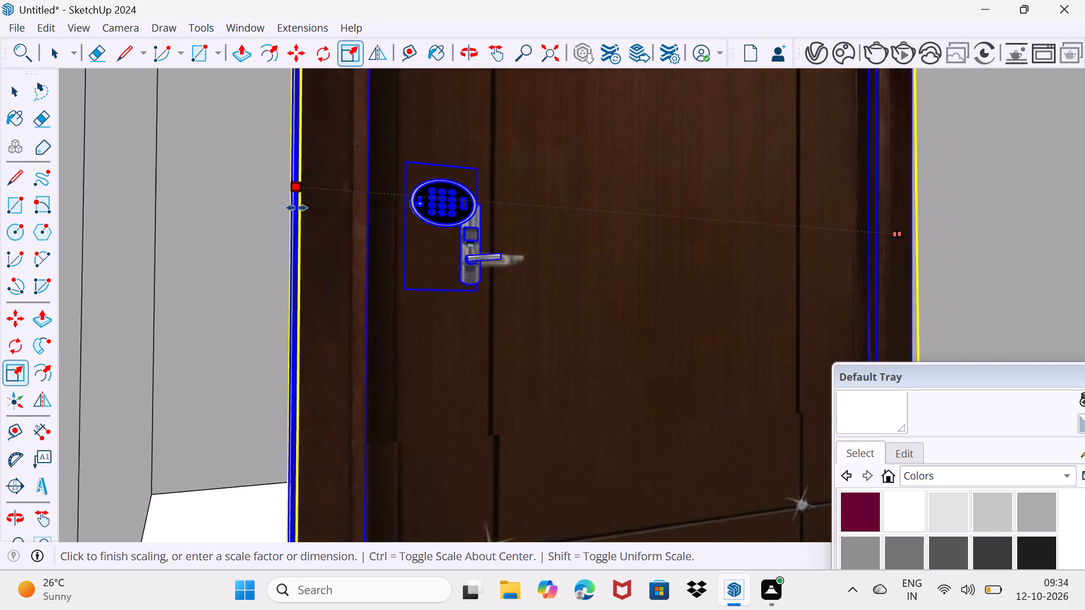
{"action": "scroll", "coordinate": [297, 208], "scroll_direction": "down", "scroll_amount": 5}
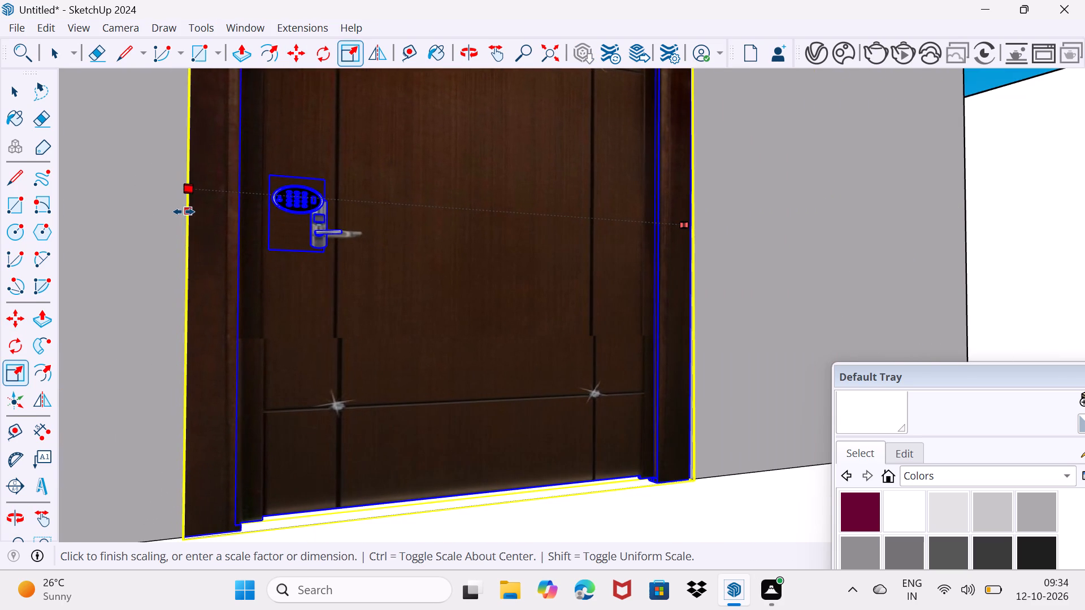
{"action": "left_click", "coordinate": [185, 212]}
Scale the door's height from its top edge up to the top of the ground-floor doorway opening, and deselect it.
{"action": "scroll", "coordinate": [190, 212], "scroll_direction": "down", "scroll_amount": 3}
{"action": "middle_click_drag", "start_coordinate": [248, 211], "coordinate": [250, 281], "text": "shift"}
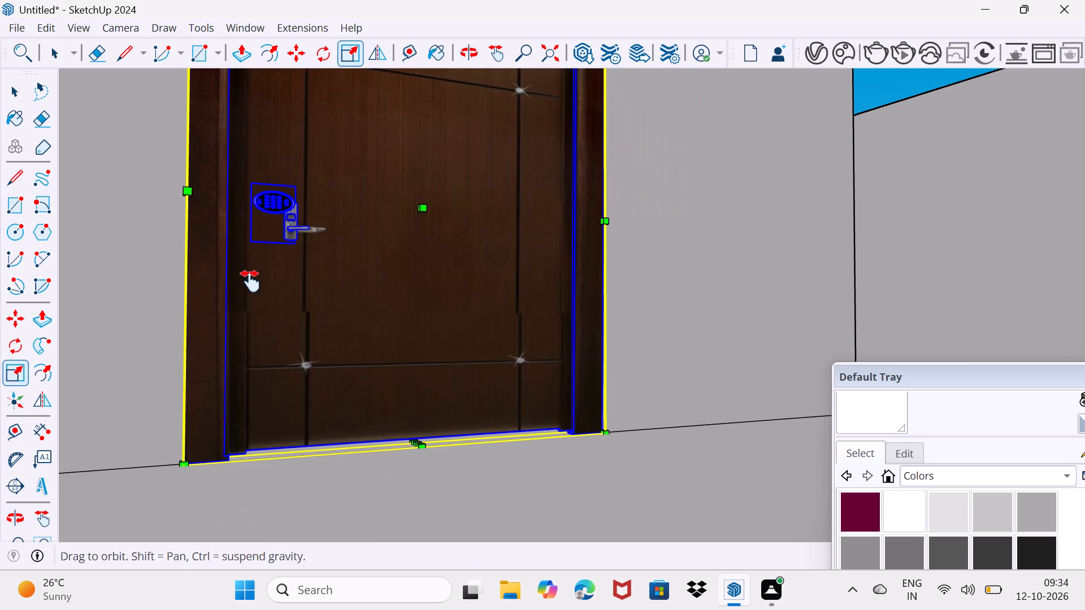
{"action": "middle_click_drag", "start_coordinate": [250, 281], "coordinate": [231, 457], "text": "shift"}
{"action": "scroll", "coordinate": [339, 281], "scroll_direction": "up", "scroll_amount": 2}
{"action": "middle_click_drag", "start_coordinate": [383, 236], "coordinate": [372, 323]}
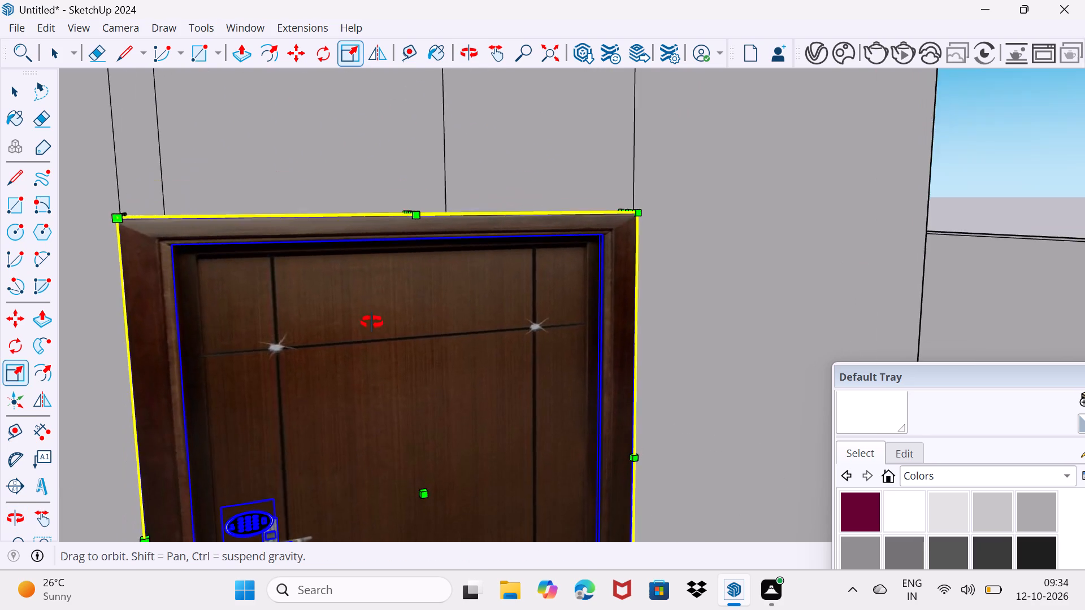
{"action": "middle_click_drag", "start_coordinate": [372, 323], "coordinate": [376, 388]}
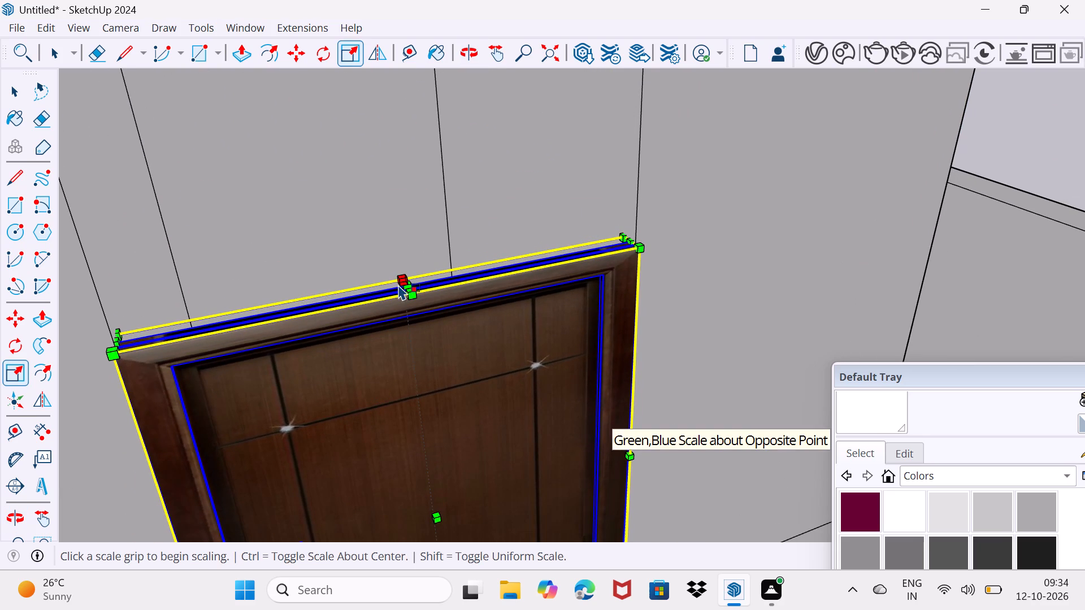
{"action": "left_click", "coordinate": [402, 288]}
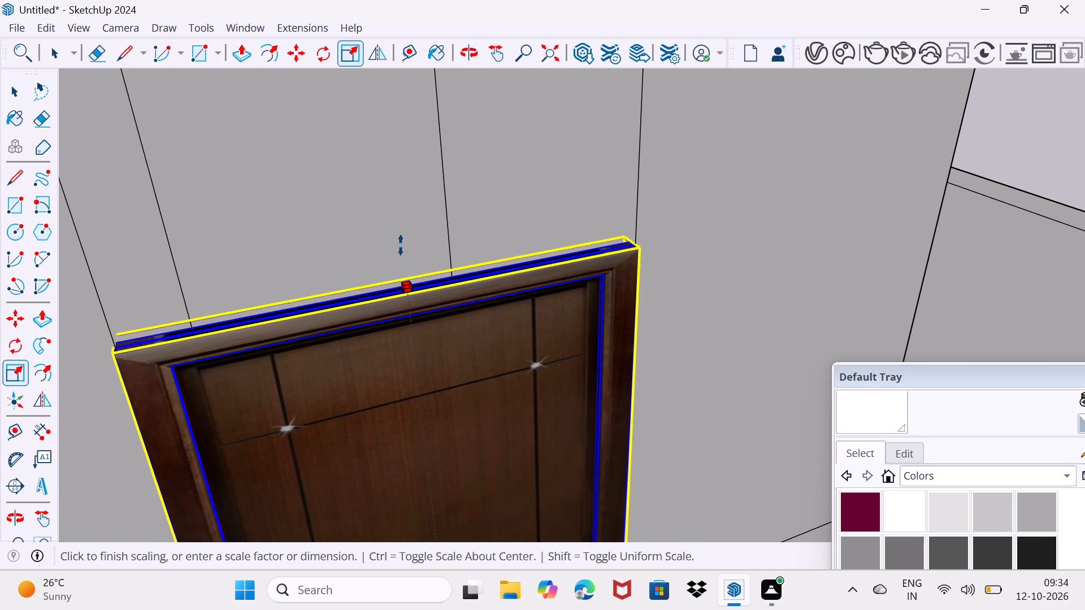
{"action": "scroll", "coordinate": [401, 233], "scroll_direction": "down", "scroll_amount": 11}
{"action": "middle_click_drag", "start_coordinate": [401, 233], "coordinate": [397, 320], "text": "shift"}
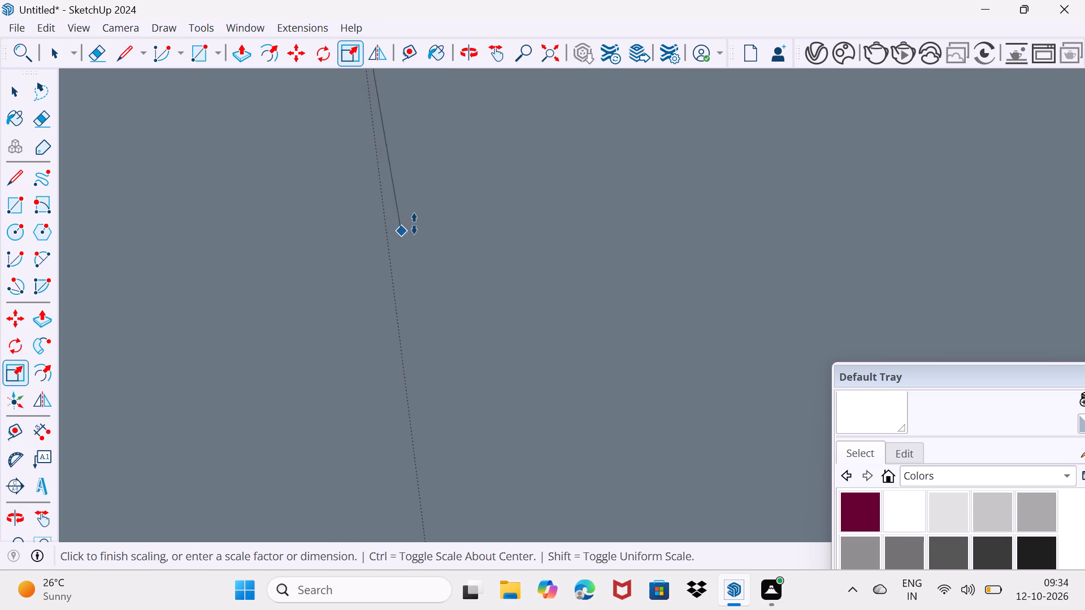
{"action": "left_click", "coordinate": [548, 62]}
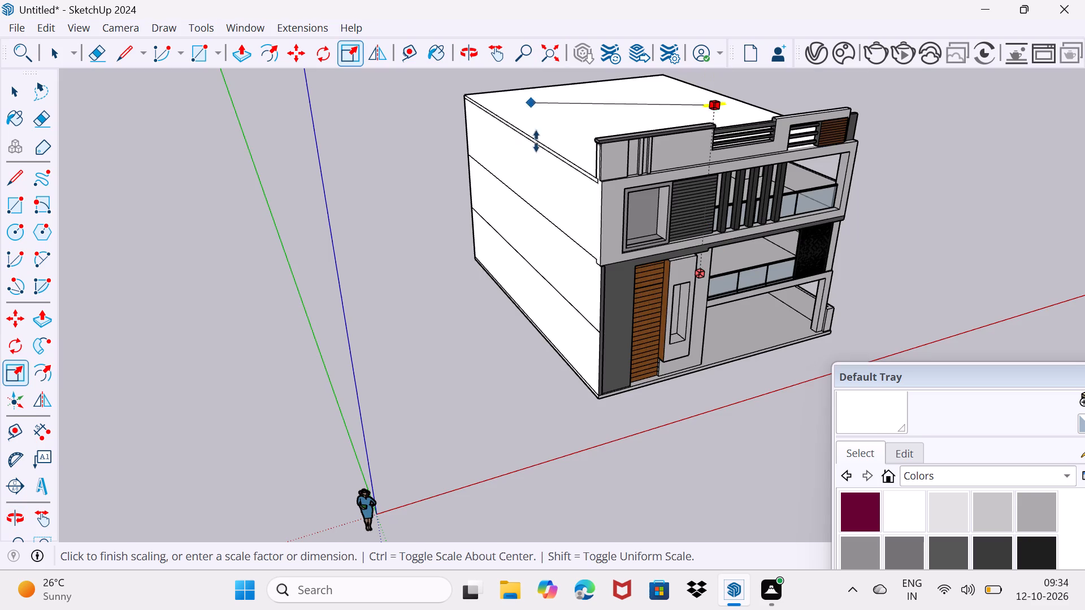
{"action": "scroll", "coordinate": [739, 315], "scroll_direction": "up", "scroll_amount": 3}
{"action": "middle_click_drag", "start_coordinate": [734, 322], "coordinate": [555, 203]}
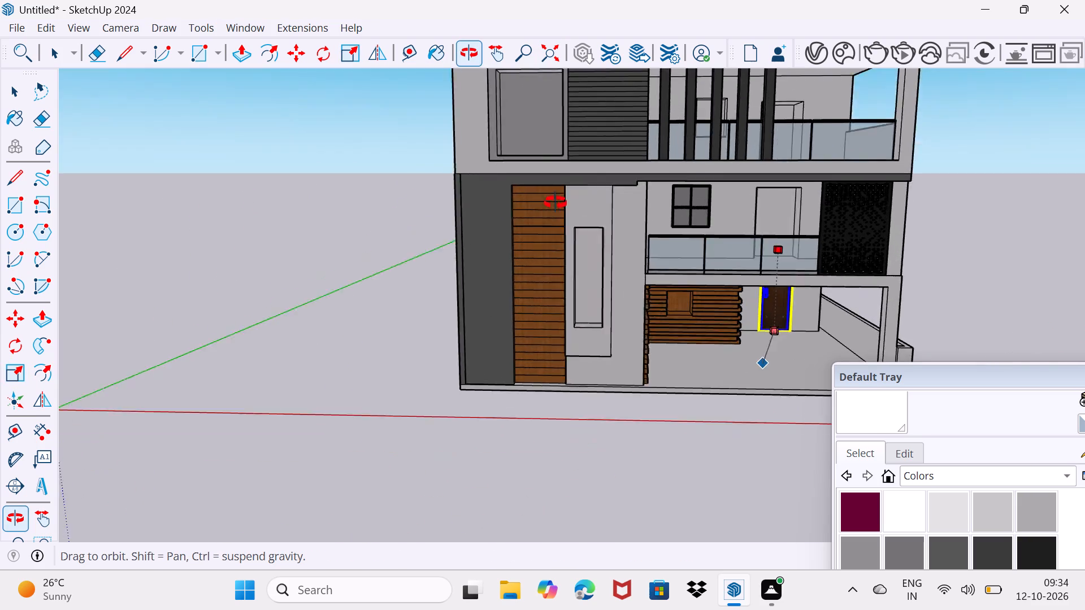
{"action": "middle_click_drag", "start_coordinate": [555, 203], "coordinate": [564, 208]}
{"action": "scroll", "coordinate": [811, 325], "scroll_direction": "up", "scroll_amount": 10}
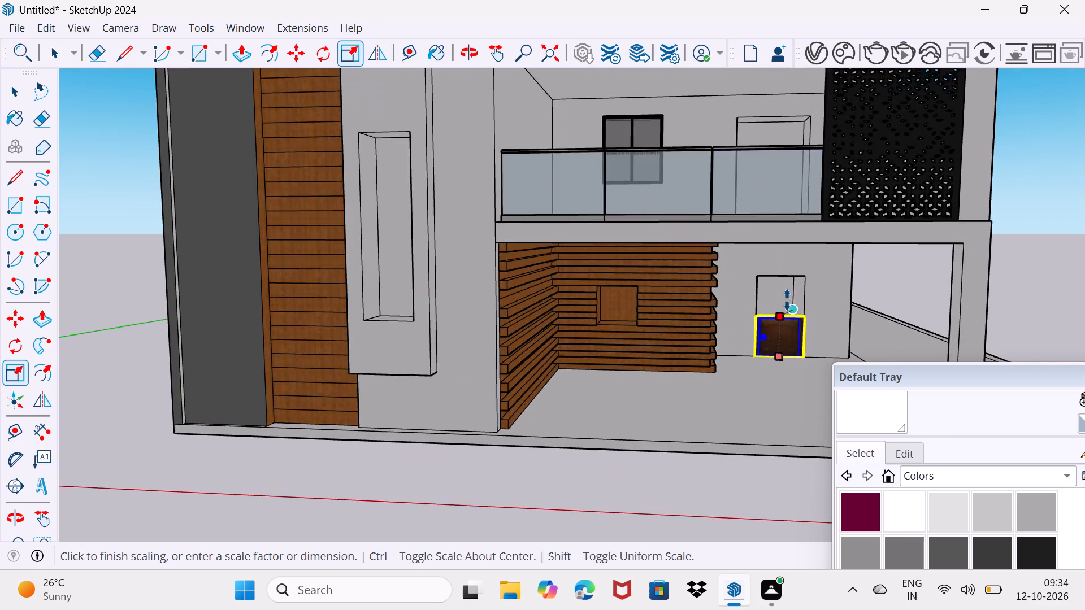
{"action": "scroll", "coordinate": [787, 300], "scroll_direction": "up", "scroll_amount": 9}
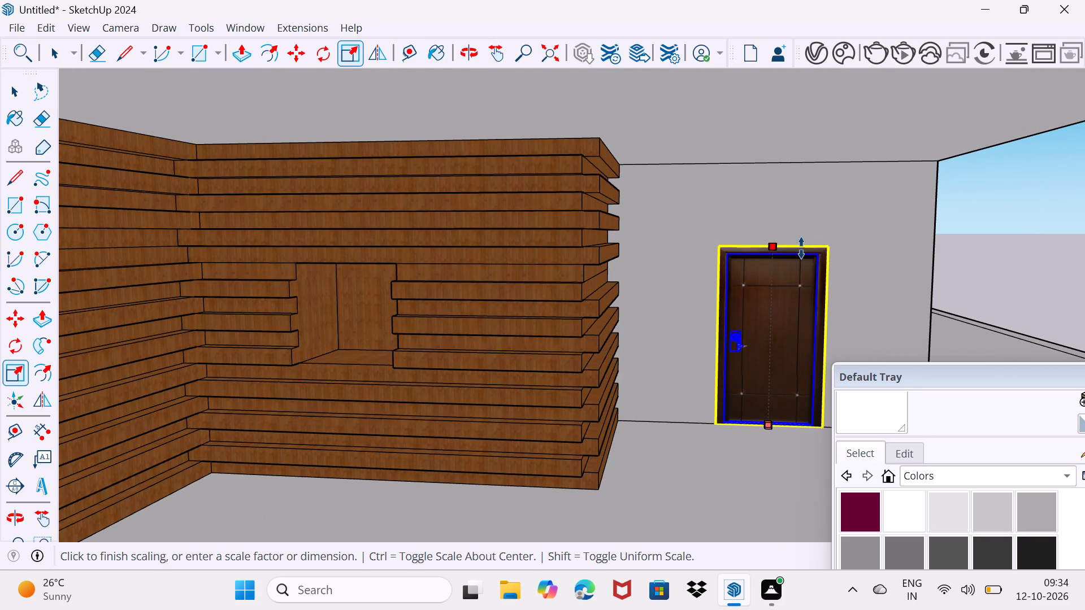
{"action": "left_click", "coordinate": [801, 248]}
{"action": "key", "text": "space"}
{"action": "left_click_drag", "start_coordinate": [853, 249], "coordinate": [860, 237]}
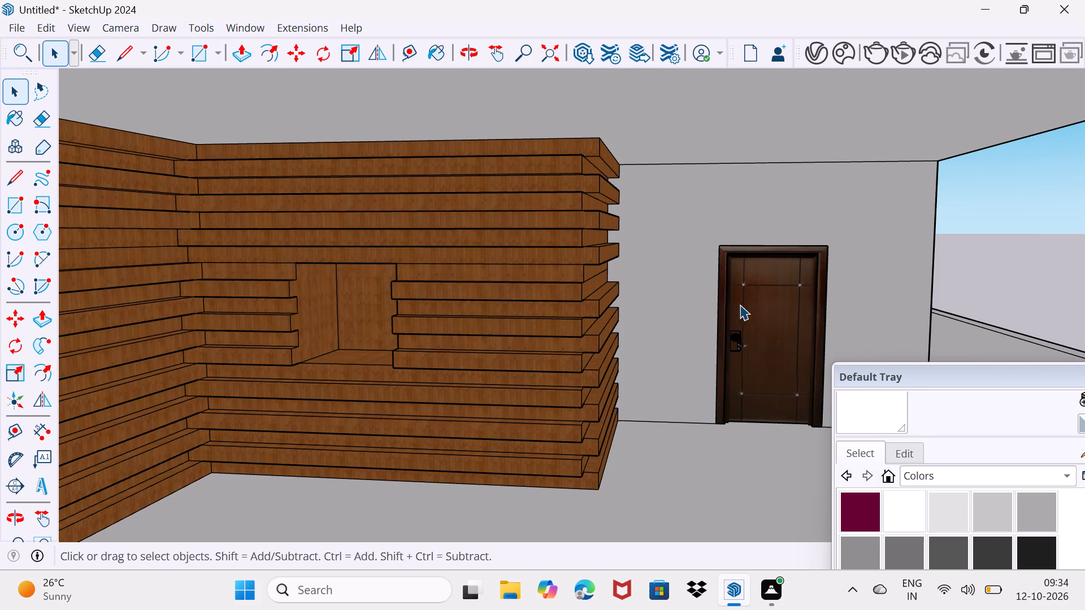
Search the 3D Warehouse for "window" to fill the opening in the ground-floor wood-slat wall.
{"action": "scroll", "coordinate": [720, 319], "scroll_direction": "down", "scroll_amount": 1}
{"action": "scroll", "coordinate": [391, 363], "scroll_direction": "up", "scroll_amount": 2}
{"action": "middle_click_drag", "start_coordinate": [364, 360], "coordinate": [419, 363]}
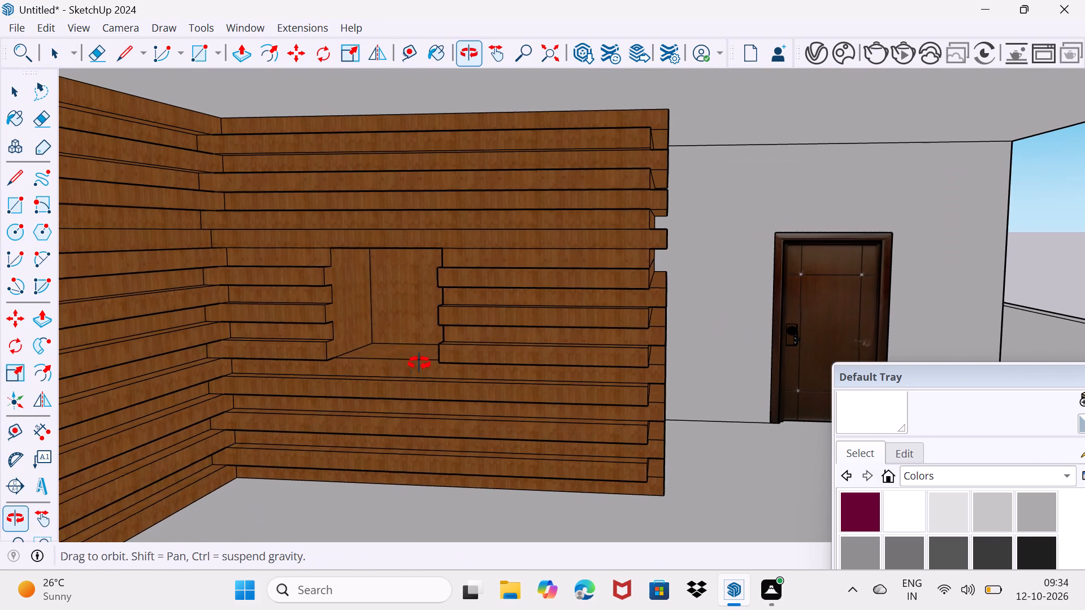
{"action": "middle_click_drag", "start_coordinate": [419, 363], "coordinate": [372, 359]}
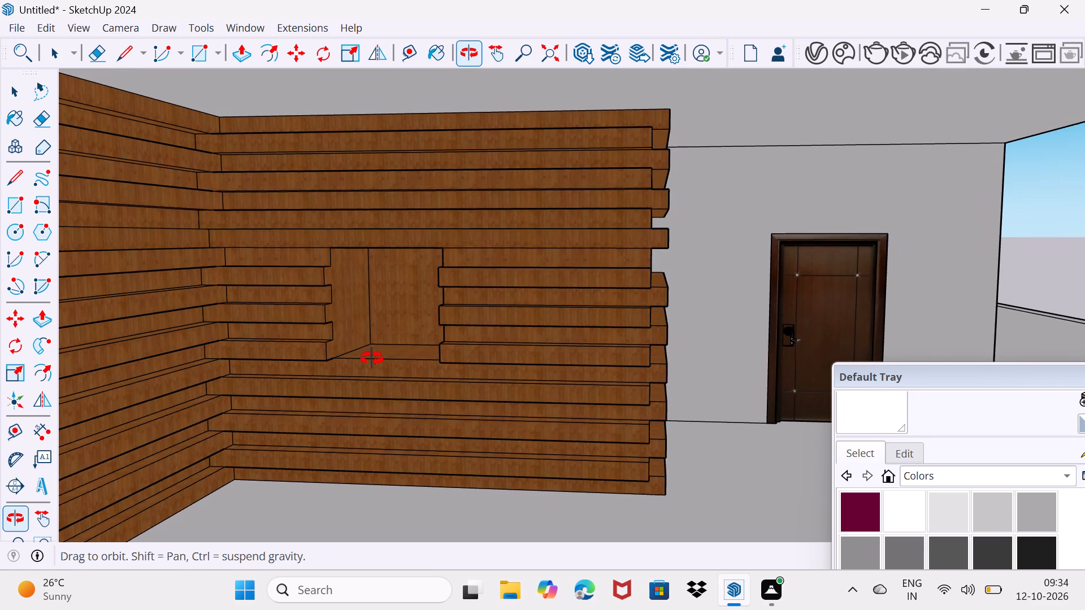
{"action": "middle_click_drag", "start_coordinate": [372, 359], "coordinate": [403, 363]}
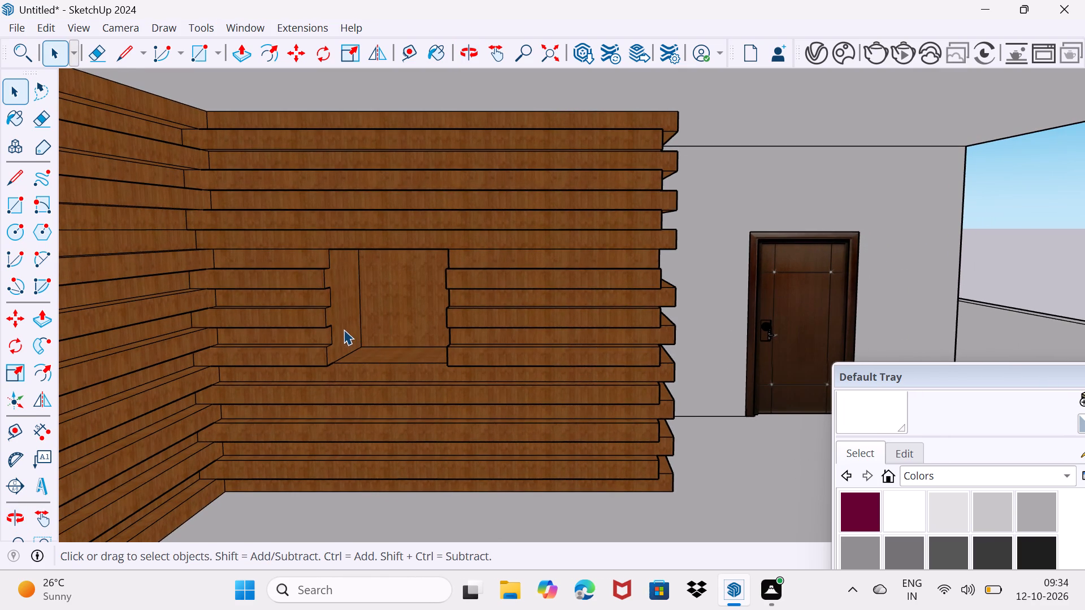
{"action": "scroll", "coordinate": [336, 329], "scroll_direction": "up", "scroll_amount": 2}
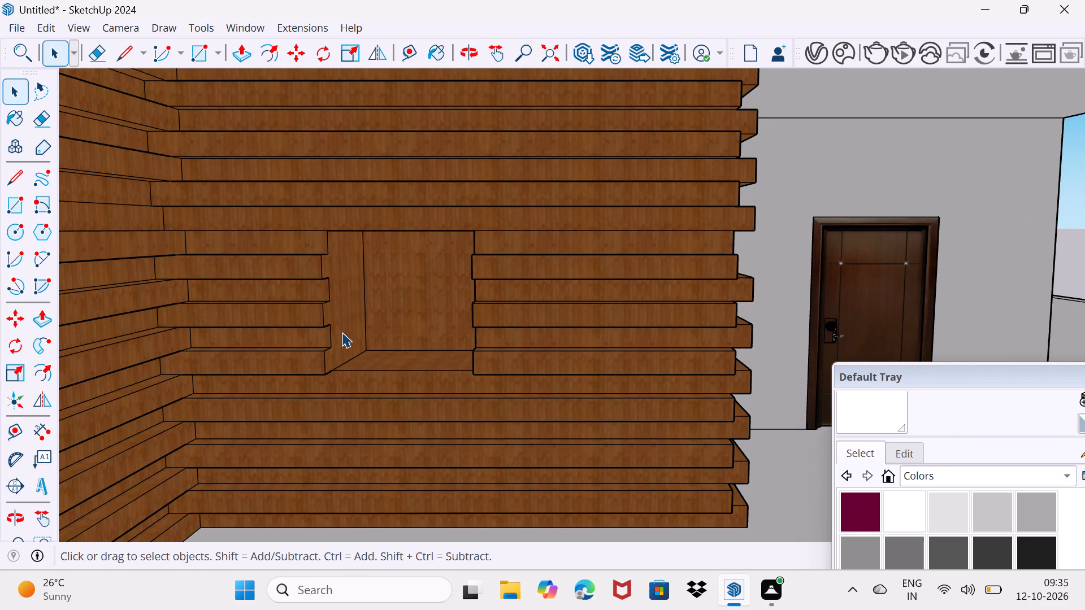
{"action": "left_click", "coordinate": [250, 25]}
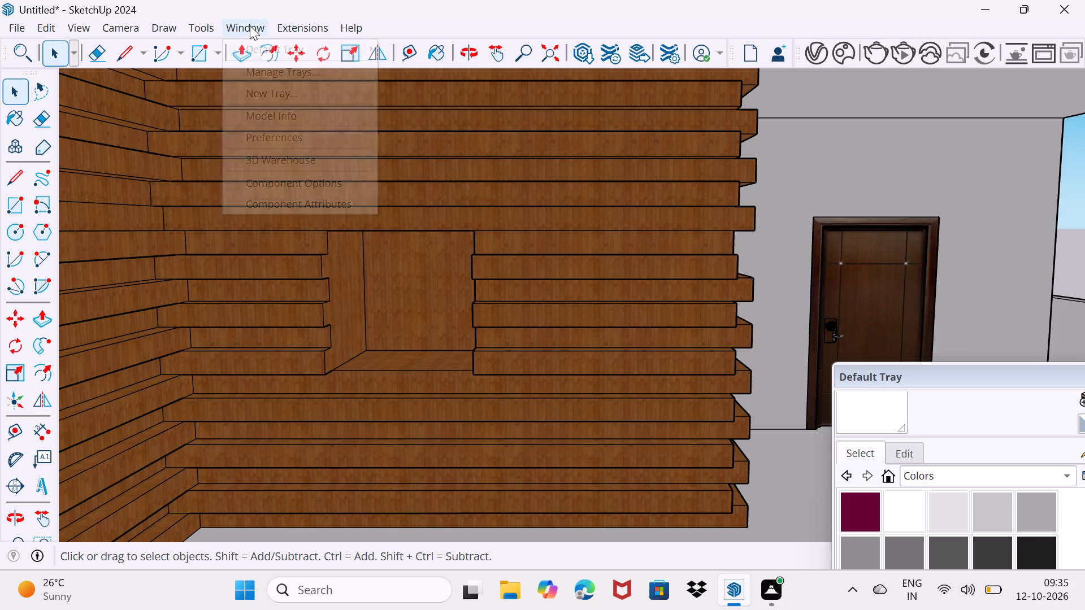
{"action": "left_click", "coordinate": [268, 157]}
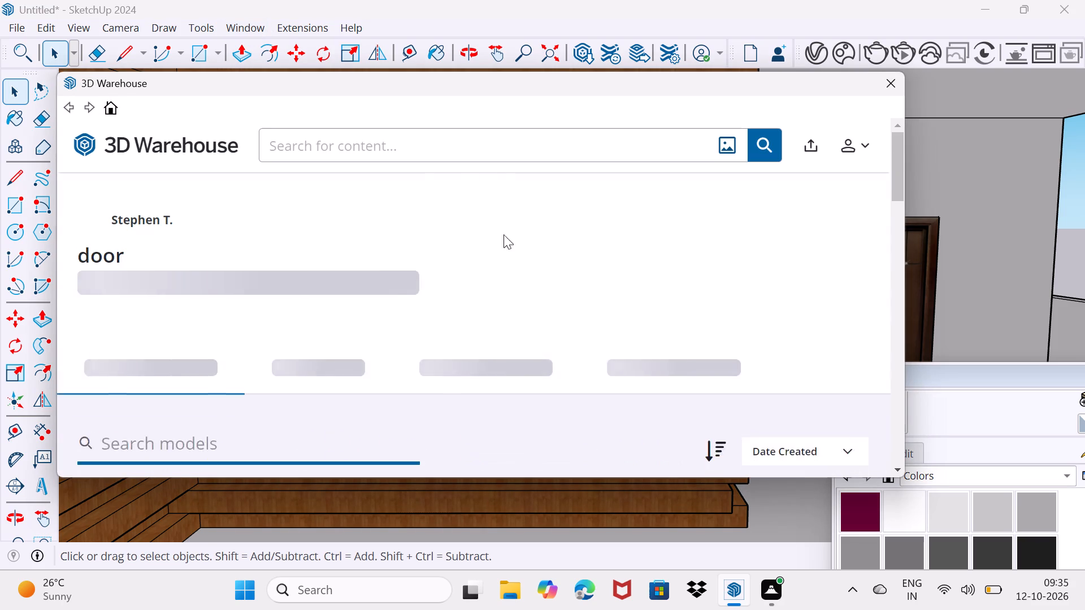
{"action": "left_click", "coordinate": [510, 141]}
{"action": "key", "text": "w"}
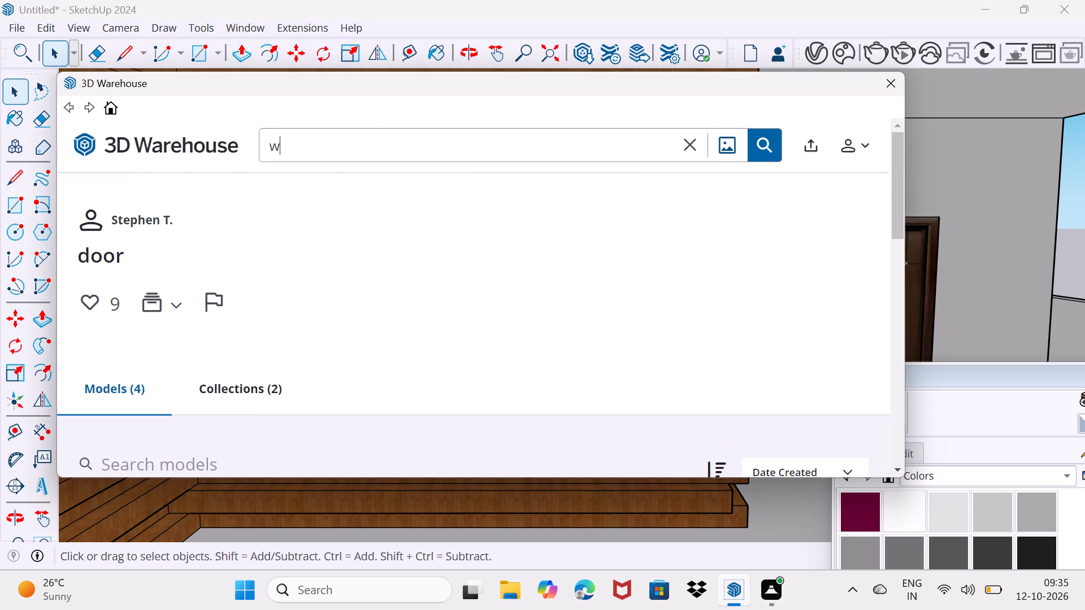
{"action": "type", "text": "in"}
{"action": "type", "text": "doe"}
{"action": "key", "text": "BackSpace"}
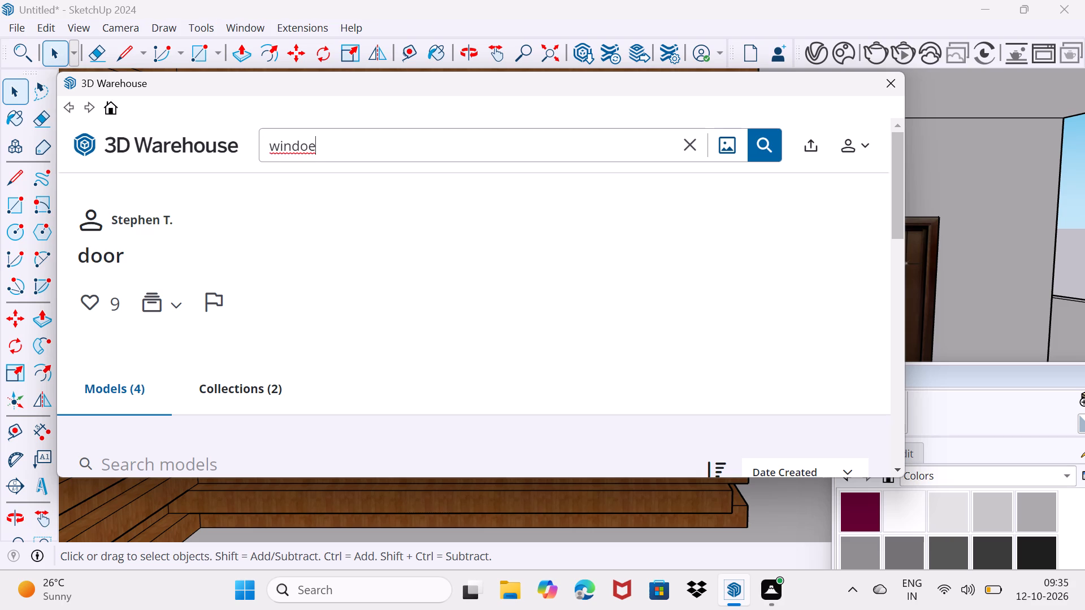
{"action": "key", "text": "w"}
{"action": "key", "text": "Return"}
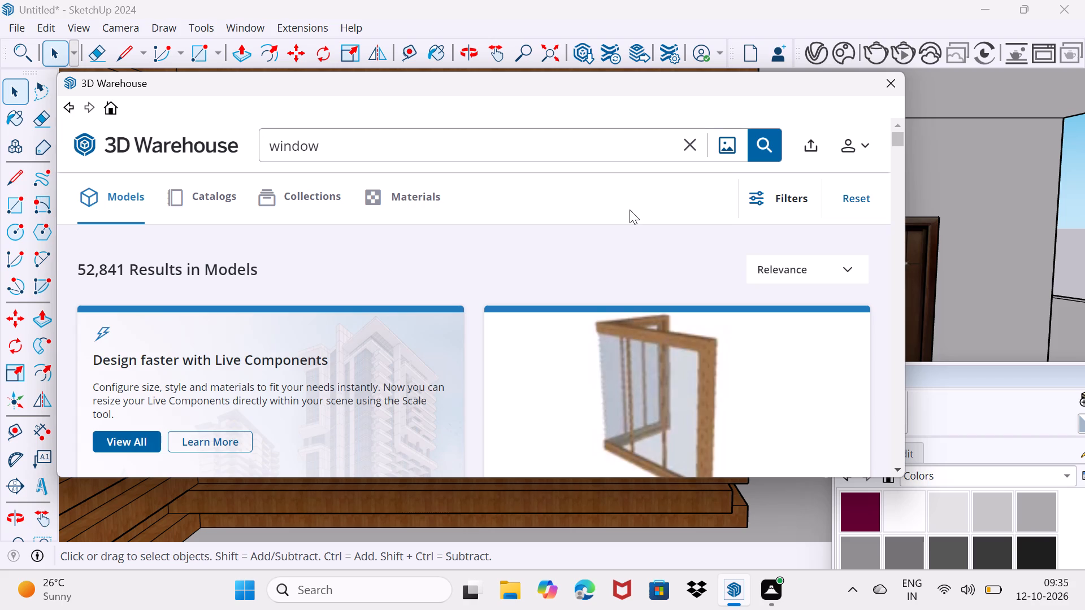
Browse the "window" models and the matching collections for windows suited to the wood-slat wall opening.
{"action": "scroll", "coordinate": [586, 69], "scroll_direction": "down", "scroll_amount": 2}
{"action": "scroll", "coordinate": [457, 251], "scroll_direction": "down", "scroll_amount": 4}
{"action": "scroll", "coordinate": [466, 306], "scroll_direction": "down", "scroll_amount": 5}
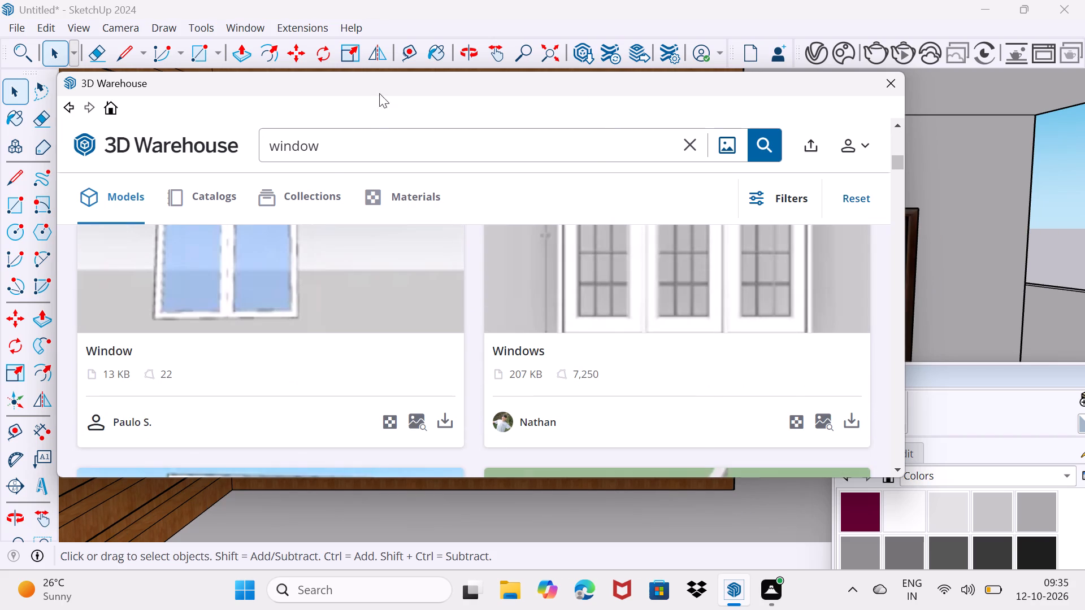
{"action": "left_click", "coordinate": [316, 193]}
{"action": "left_click", "coordinate": [270, 193]}
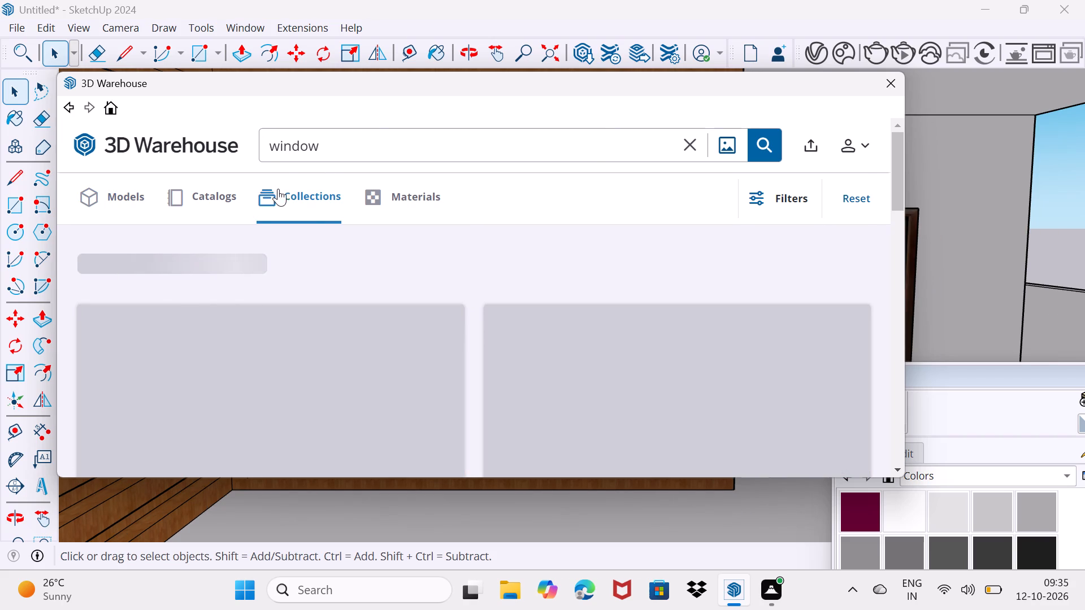
{"action": "scroll", "coordinate": [344, 345], "scroll_direction": "up", "scroll_amount": 1}
{"action": "scroll", "coordinate": [345, 352], "scroll_direction": "down", "scroll_amount": 10}
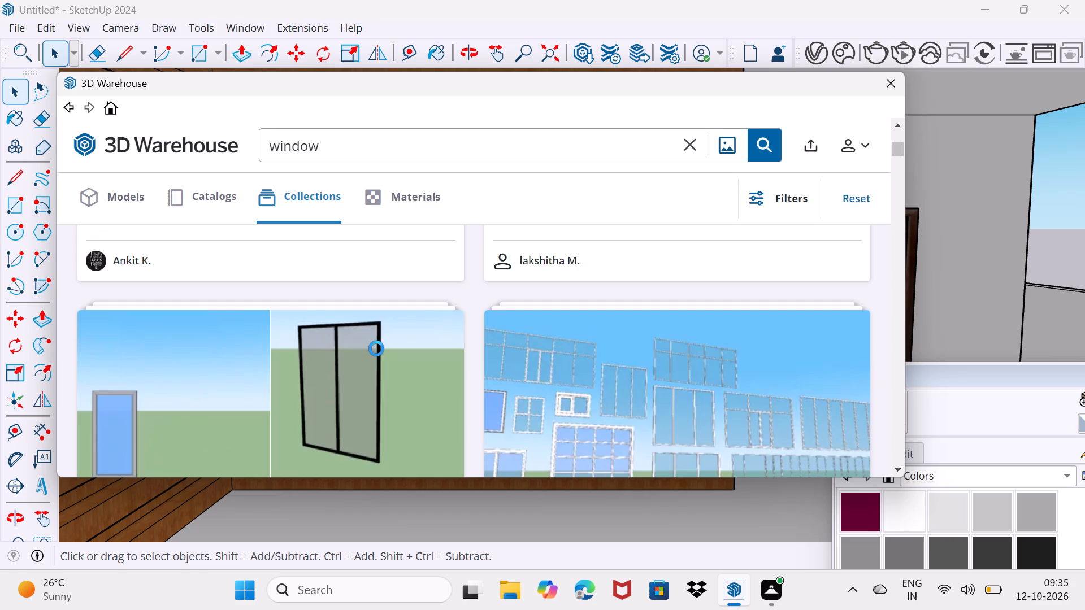
{"action": "scroll", "coordinate": [396, 350], "scroll_direction": "down", "scroll_amount": 3}
{"action": "scroll", "coordinate": [389, 347], "scroll_direction": "up", "scroll_amount": 1}
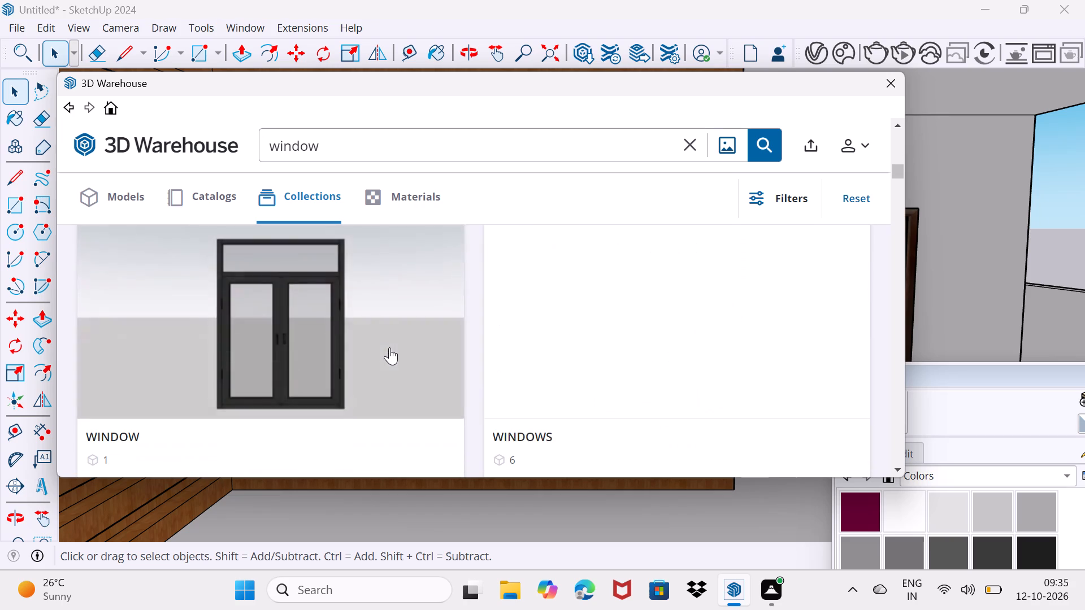
{"action": "scroll", "coordinate": [389, 347], "scroll_direction": "up", "scroll_amount": 1}
{"action": "scroll", "coordinate": [389, 347], "scroll_direction": "down", "scroll_amount": 7}
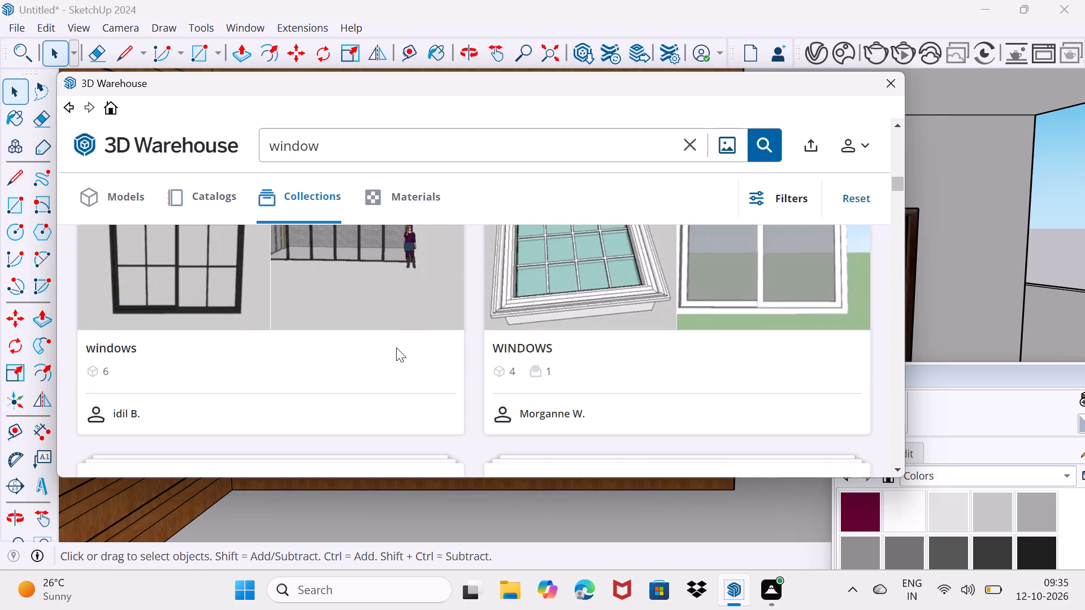
{"action": "scroll", "coordinate": [396, 346], "scroll_direction": "down", "scroll_amount": 11}
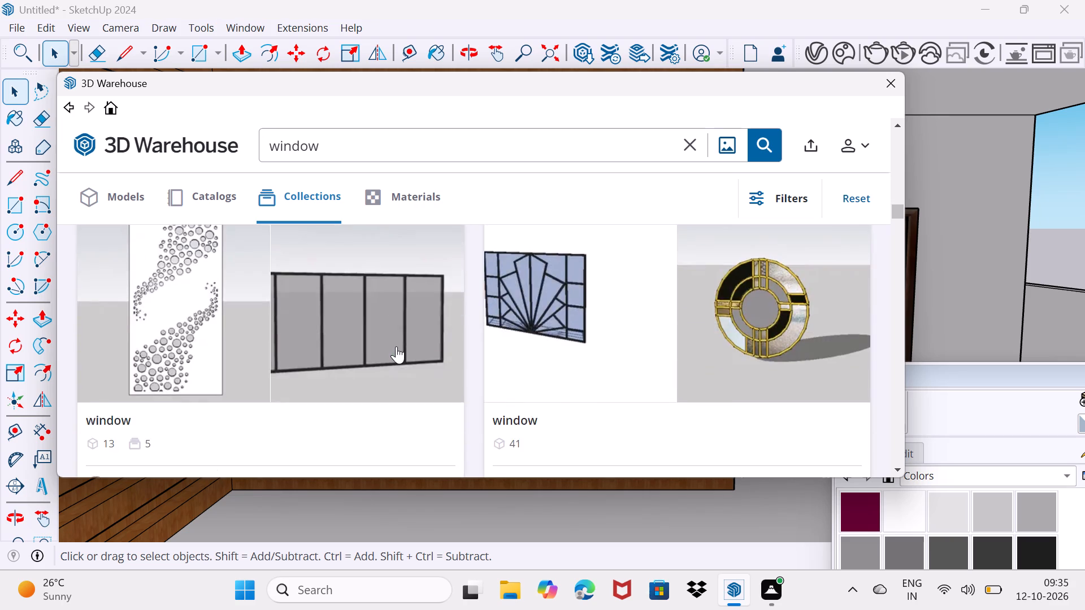
{"action": "scroll", "coordinate": [396, 346], "scroll_direction": "down", "scroll_amount": 14}
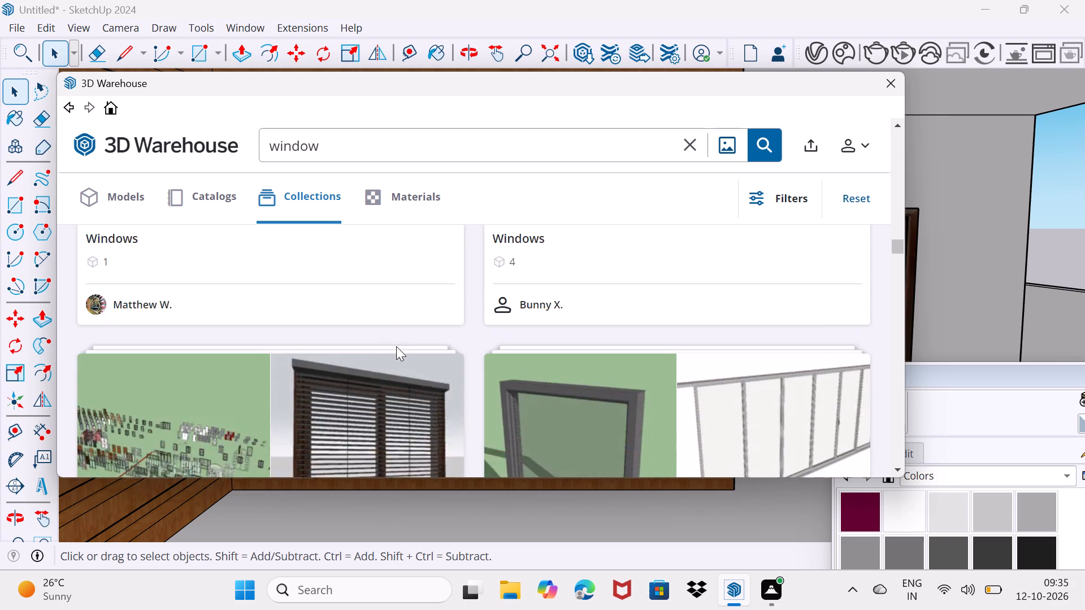
{"action": "scroll", "coordinate": [396, 346], "scroll_direction": "up", "scroll_amount": 2}
{"action": "scroll", "coordinate": [396, 346], "scroll_direction": "down", "scroll_amount": 9}
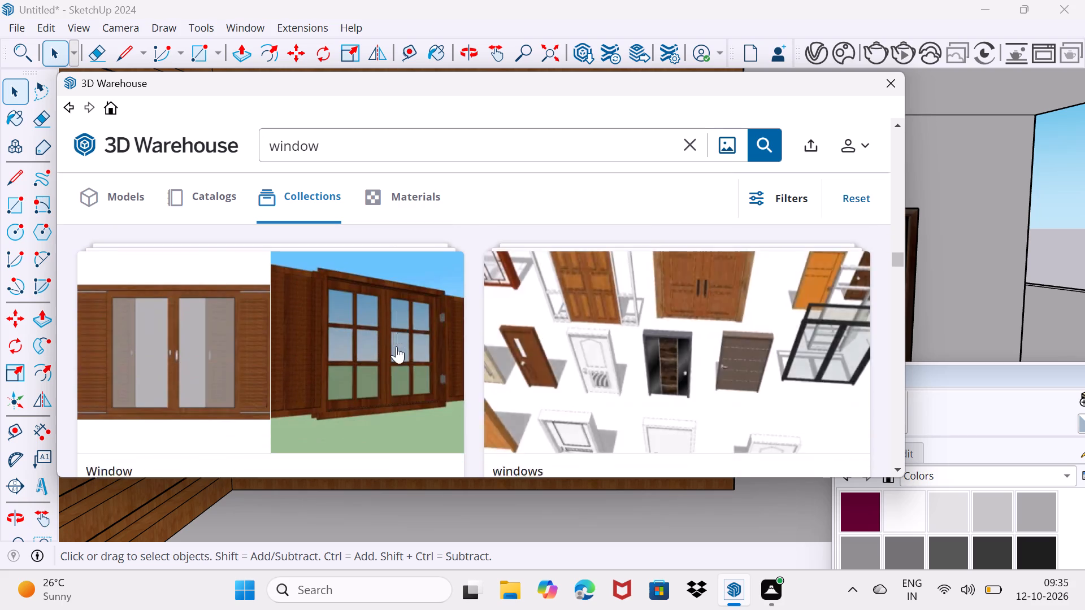
{"action": "scroll", "coordinate": [396, 346], "scroll_direction": "down", "scroll_amount": 8}
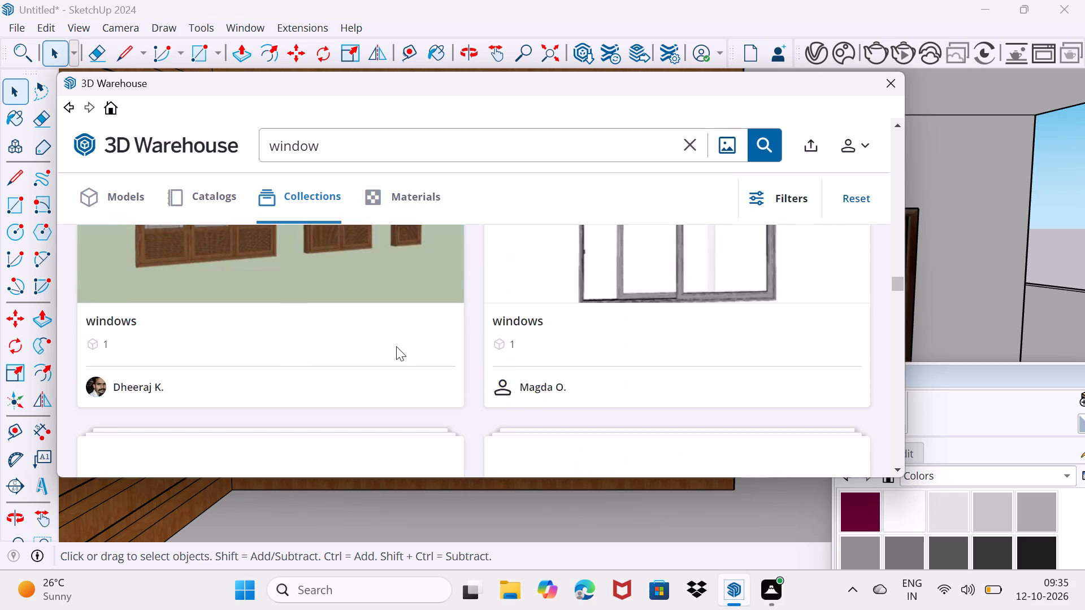
{"action": "scroll", "coordinate": [396, 346], "scroll_direction": "down", "scroll_amount": 10}
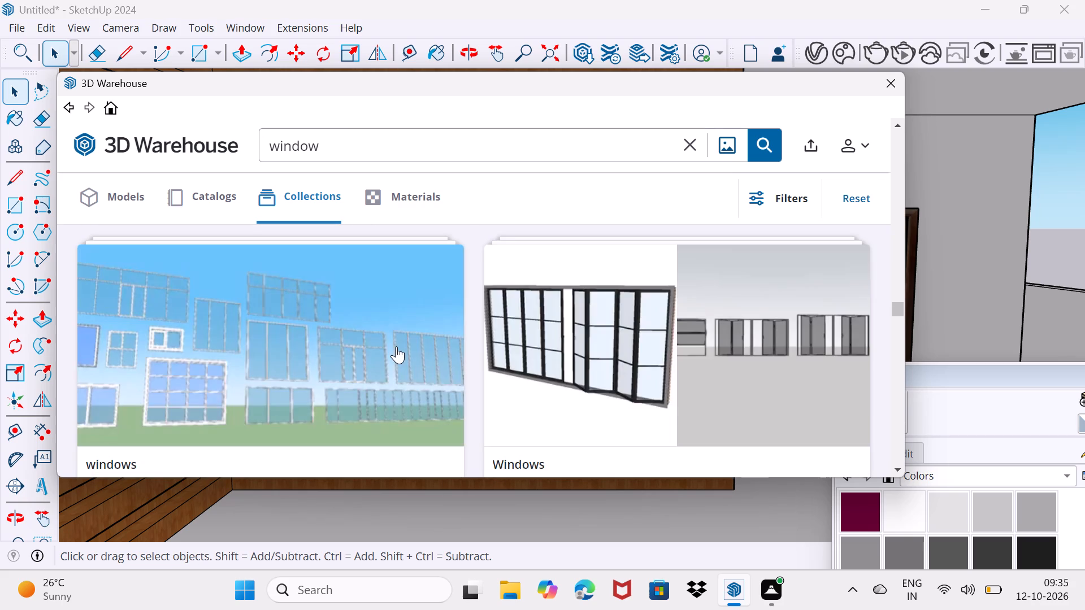
{"action": "scroll", "coordinate": [396, 346], "scroll_direction": "down", "scroll_amount": 9}
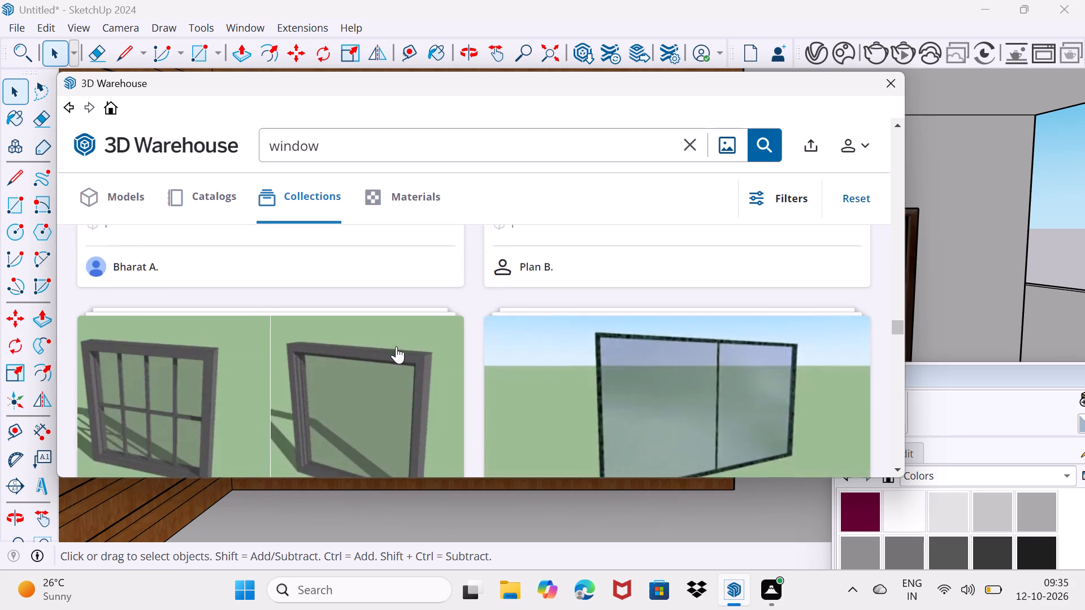
{"action": "scroll", "coordinate": [396, 346], "scroll_direction": "down", "scroll_amount": 5}
{"action": "scroll", "coordinate": [396, 346], "scroll_direction": "up", "scroll_amount": 3}
{"action": "scroll", "coordinate": [396, 346], "scroll_direction": "down", "scroll_amount": 3}
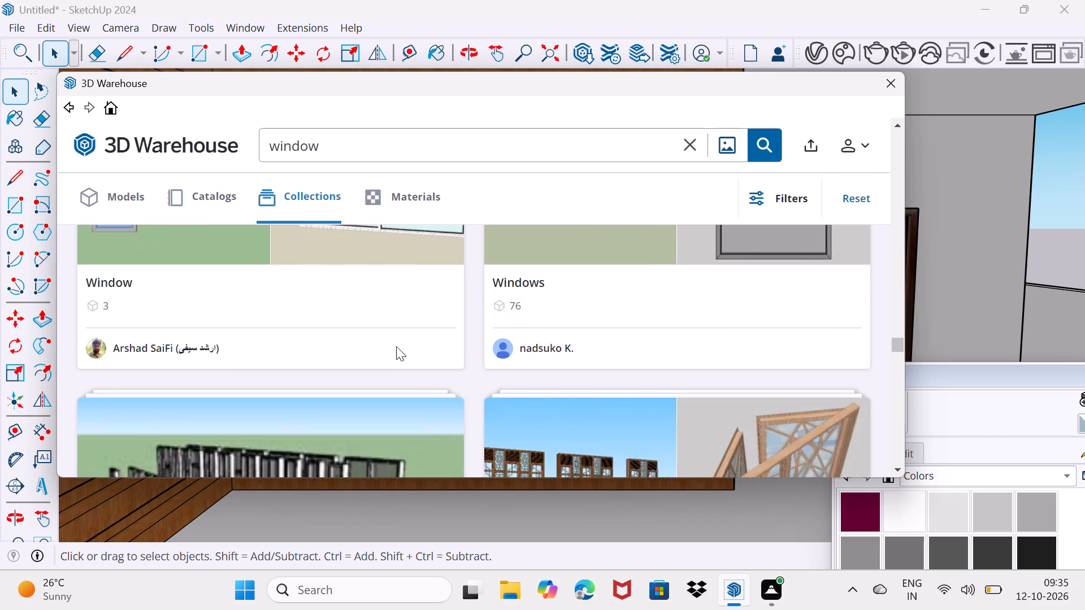
{"action": "scroll", "coordinate": [396, 346], "scroll_direction": "down", "scroll_amount": 14}
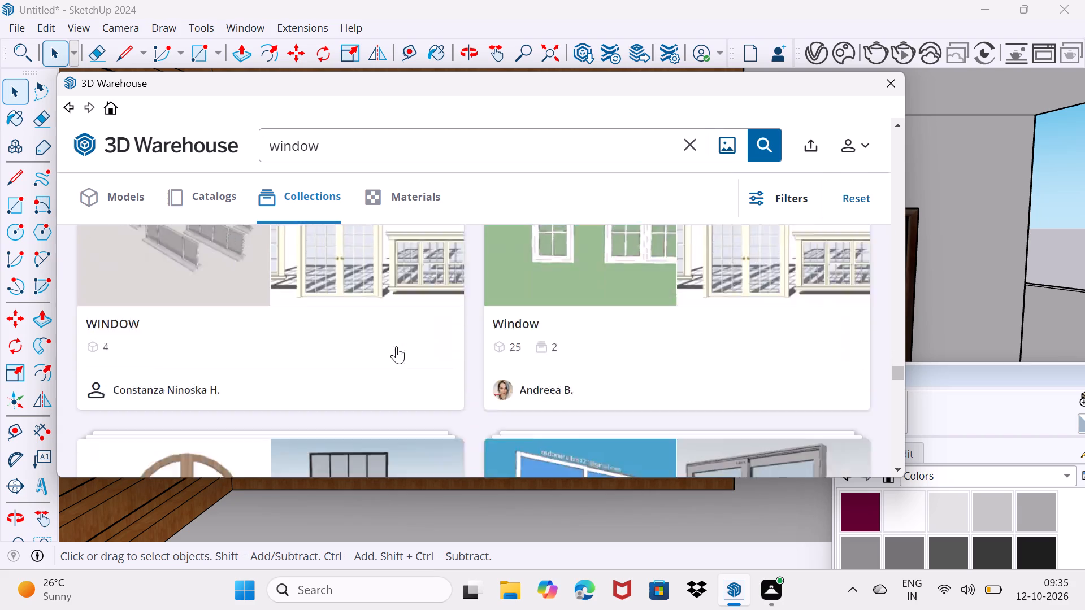
{"action": "scroll", "coordinate": [396, 346], "scroll_direction": "down", "scroll_amount": 3}
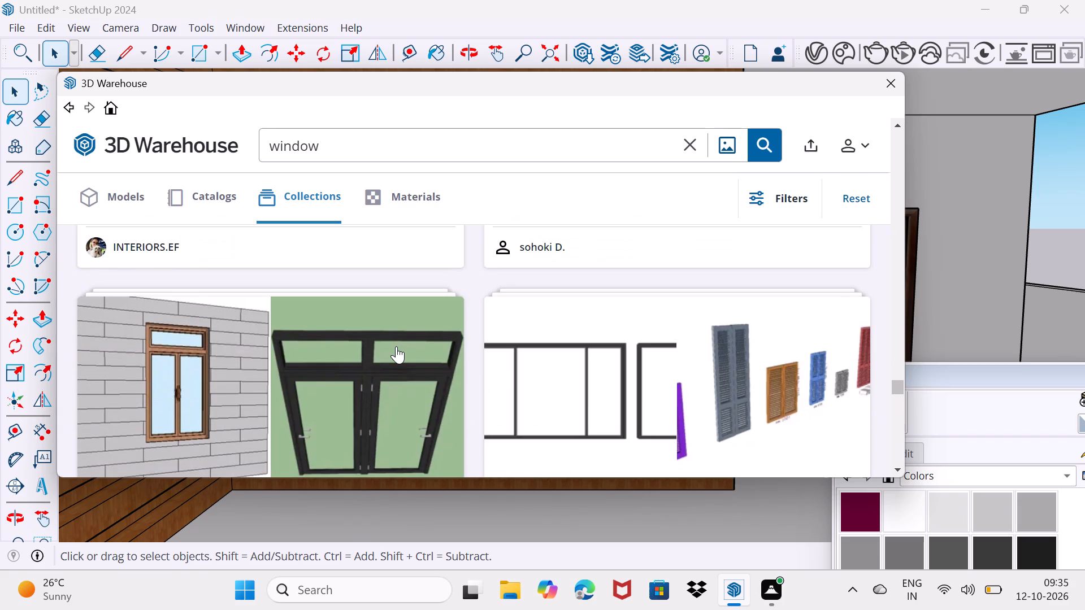
{"action": "scroll", "coordinate": [396, 346], "scroll_direction": "down", "scroll_amount": 7}
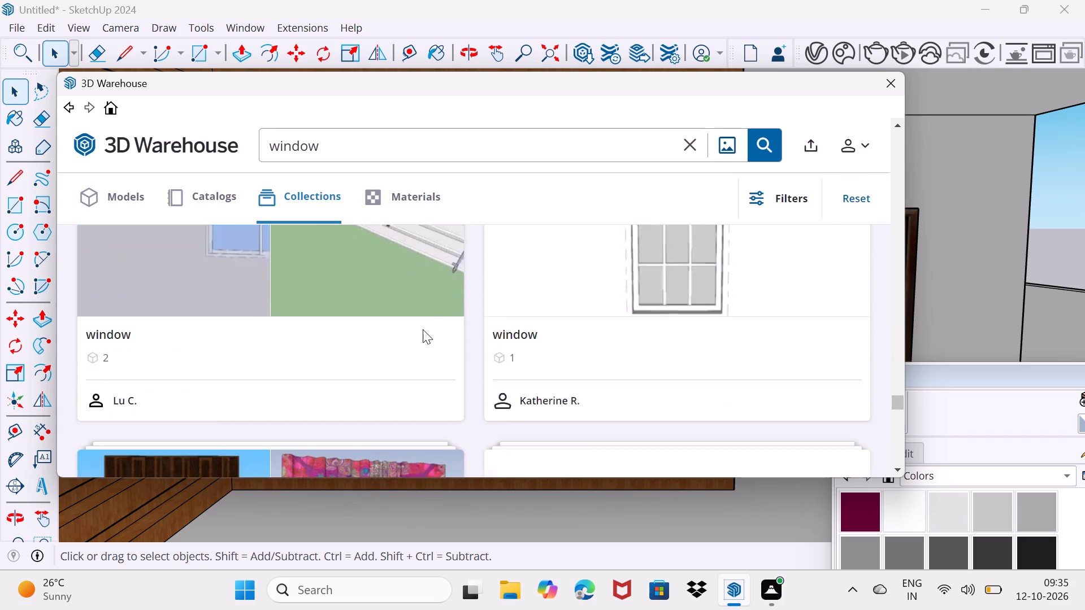
{"action": "scroll", "coordinate": [421, 329], "scroll_direction": "down", "scroll_amount": 5}
{"action": "scroll", "coordinate": [420, 329], "scroll_direction": "up", "scroll_amount": 1}
{"action": "scroll", "coordinate": [420, 329], "scroll_direction": "down", "scroll_amount": 10}
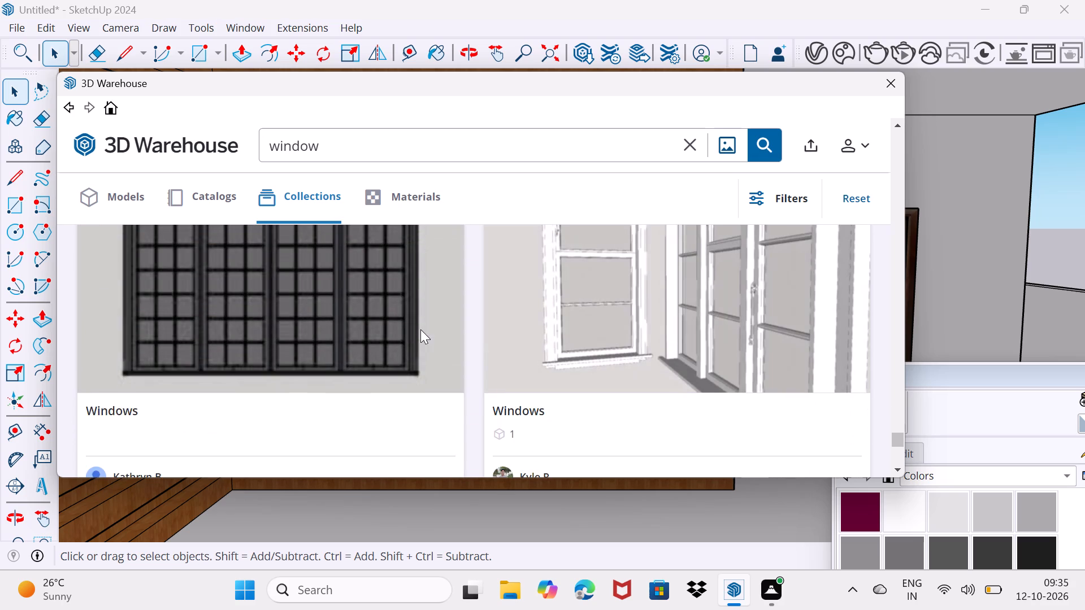
{"action": "scroll", "coordinate": [420, 329], "scroll_direction": "down", "scroll_amount": 6}
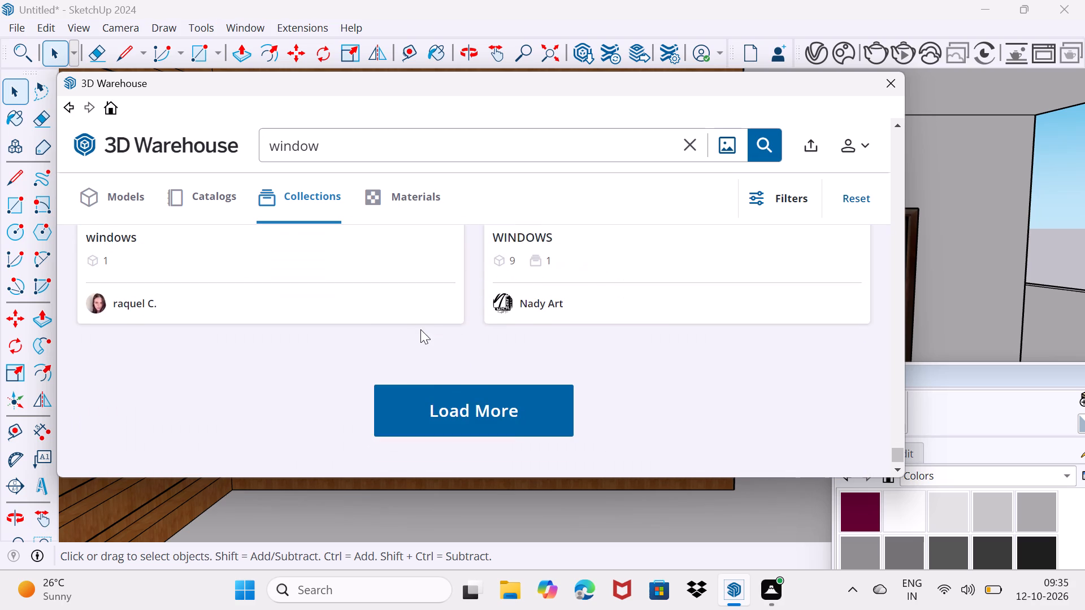
{"action": "scroll", "coordinate": [420, 329], "scroll_direction": "up", "scroll_amount": 3}
{"action": "scroll", "coordinate": [420, 329], "scroll_direction": "down", "scroll_amount": 1}
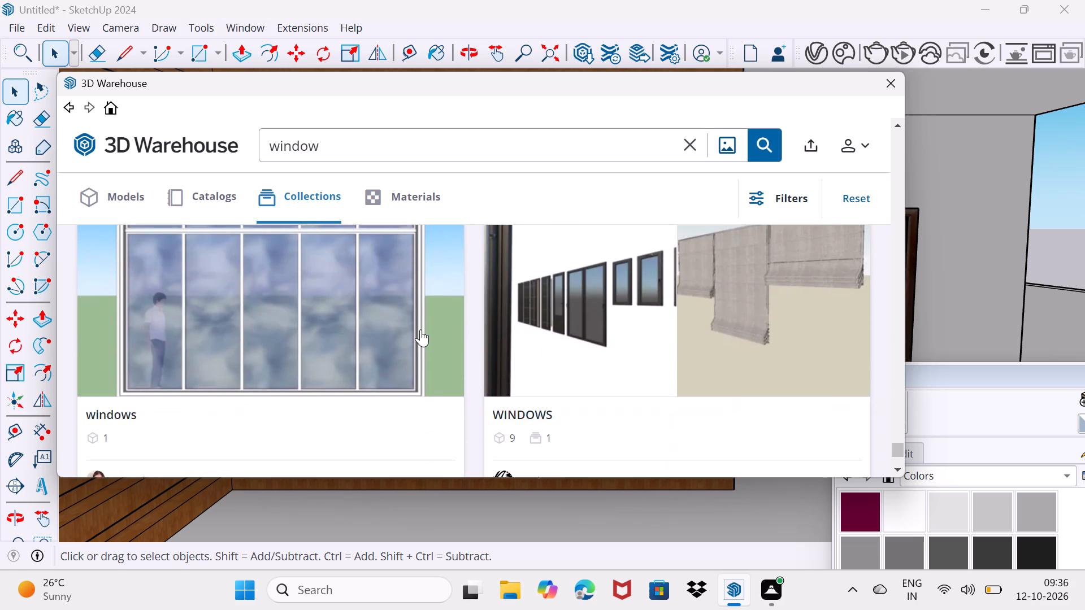
Open the WINDOWS collection showing dark-framed windows and fabric blinds, and look through its models.
{"action": "left_click", "coordinate": [567, 316]}
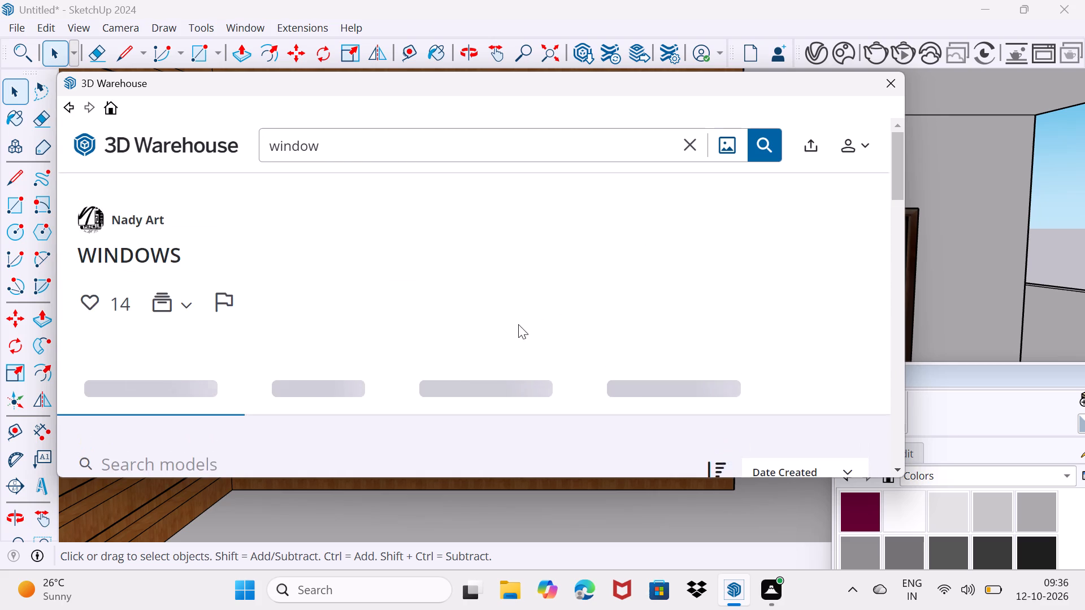
{"action": "scroll", "coordinate": [515, 324], "scroll_direction": "down", "scroll_amount": 7}
{"action": "scroll", "coordinate": [515, 324], "scroll_direction": "up", "scroll_amount": 3}
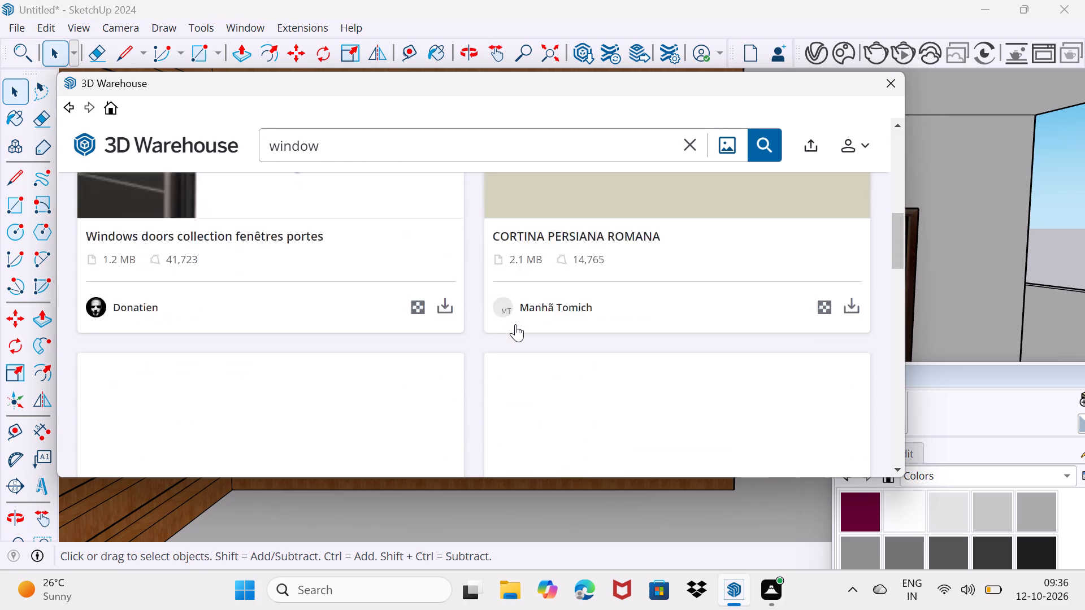
{"action": "scroll", "coordinate": [515, 324], "scroll_direction": "down", "scroll_amount": 6}
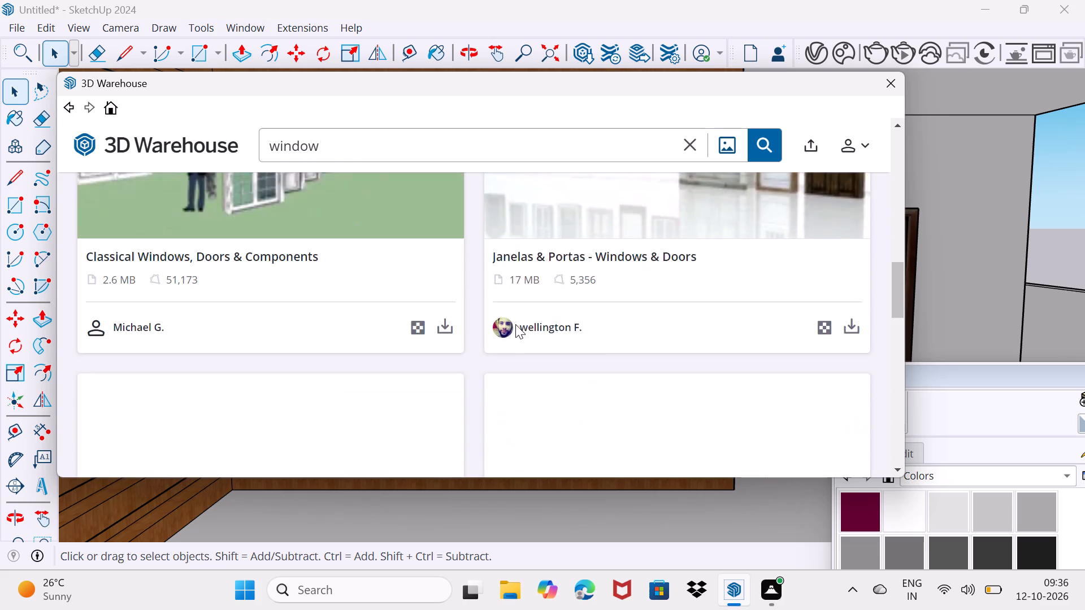
{"action": "scroll", "coordinate": [515, 324], "scroll_direction": "down", "scroll_amount": 7}
{"action": "scroll", "coordinate": [515, 324], "scroll_direction": "up", "scroll_amount": 5}
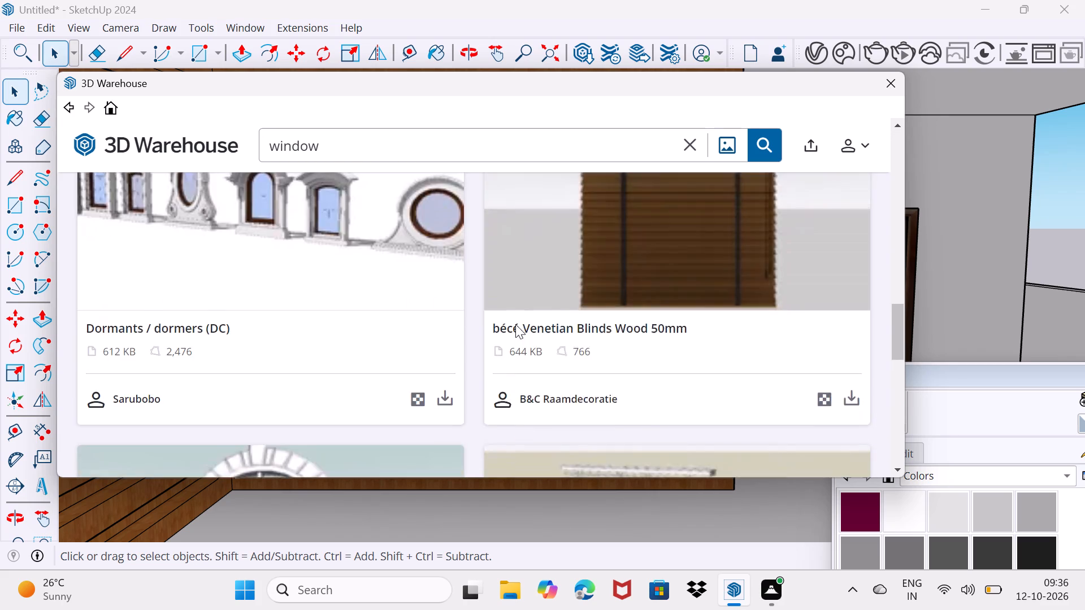
{"action": "scroll", "coordinate": [515, 324], "scroll_direction": "up", "scroll_amount": 2}
{"action": "scroll", "coordinate": [515, 324], "scroll_direction": "down", "scroll_amount": 3}
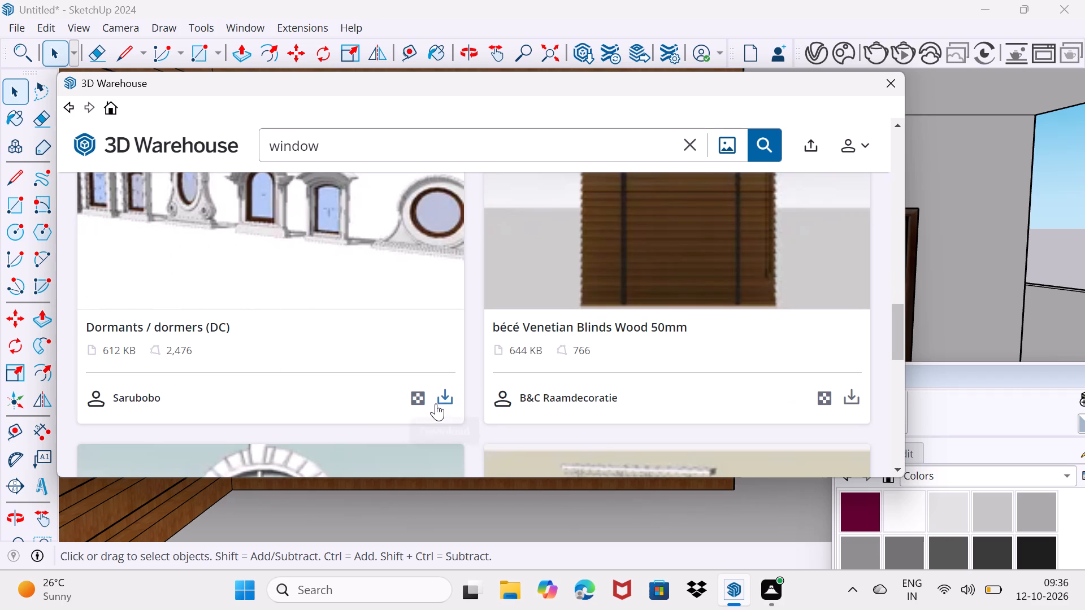
Download the "Dormants / dormers (DC)" model into the scene, place it beside the house, and deselect it.
{"action": "left_click", "coordinate": [440, 400]}
{"action": "left_click", "coordinate": [431, 310]}
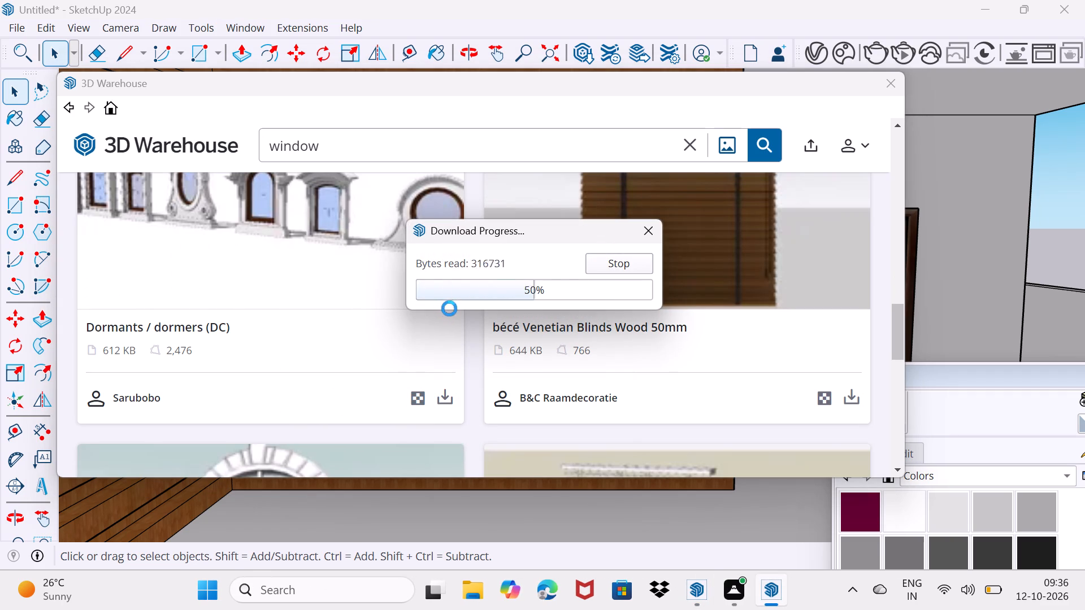
{"action": "left_click", "coordinate": [703, 341]}
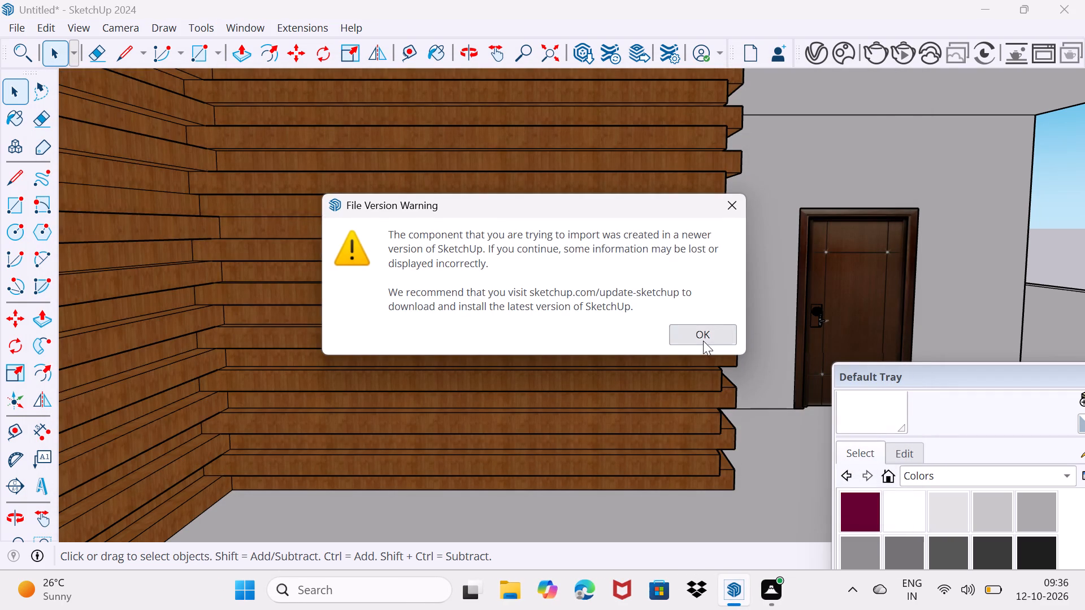
{"action": "scroll", "coordinate": [689, 338], "scroll_direction": "down", "scroll_amount": 11}
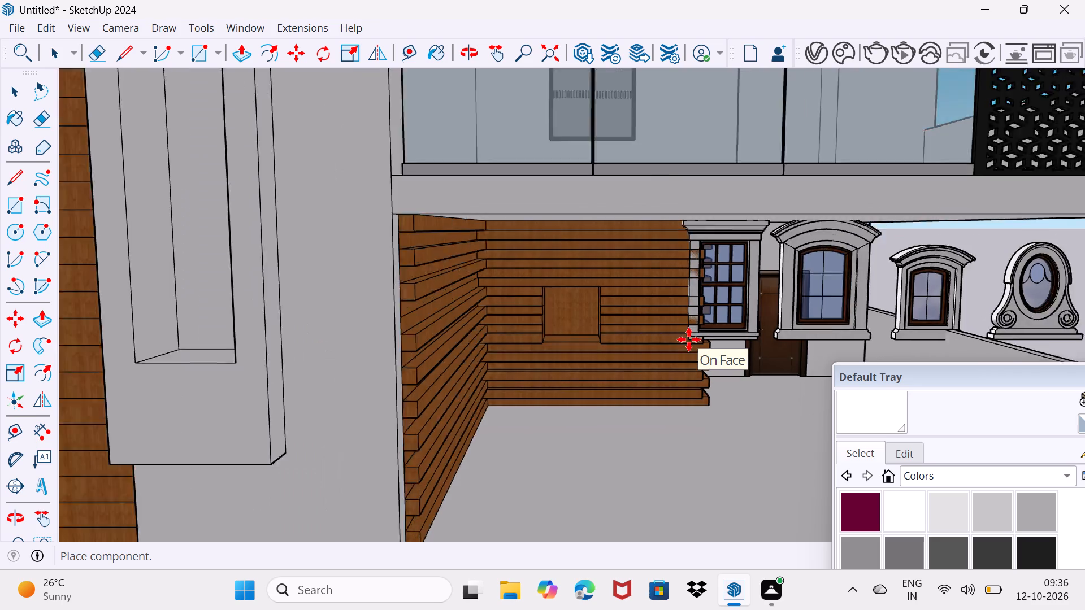
{"action": "scroll", "coordinate": [689, 339], "scroll_direction": "down", "scroll_amount": 3}
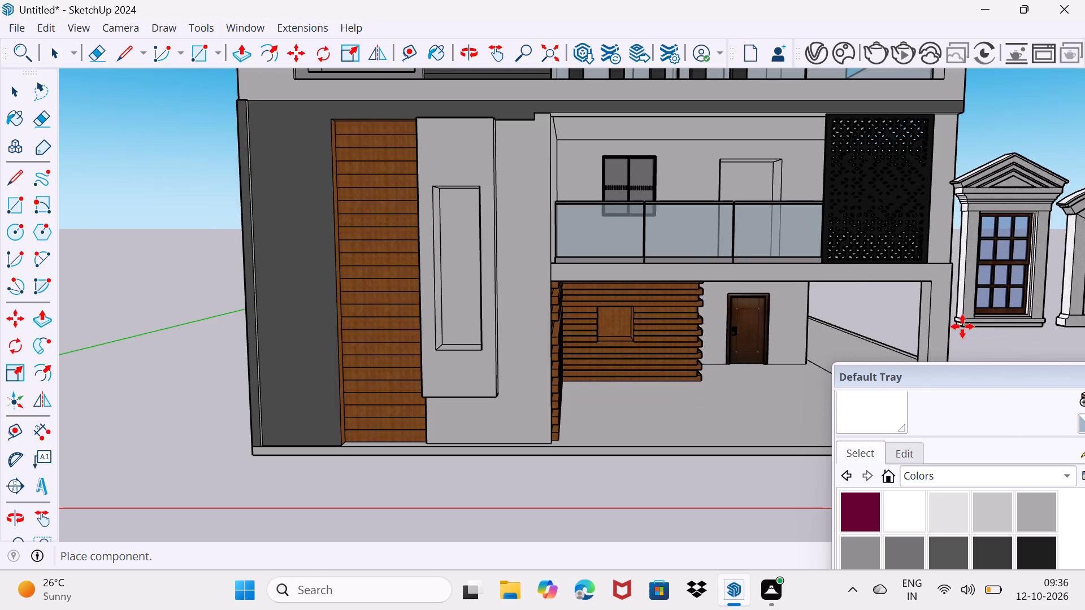
{"action": "middle_click_drag", "start_coordinate": [983, 324], "coordinate": [826, 321]}
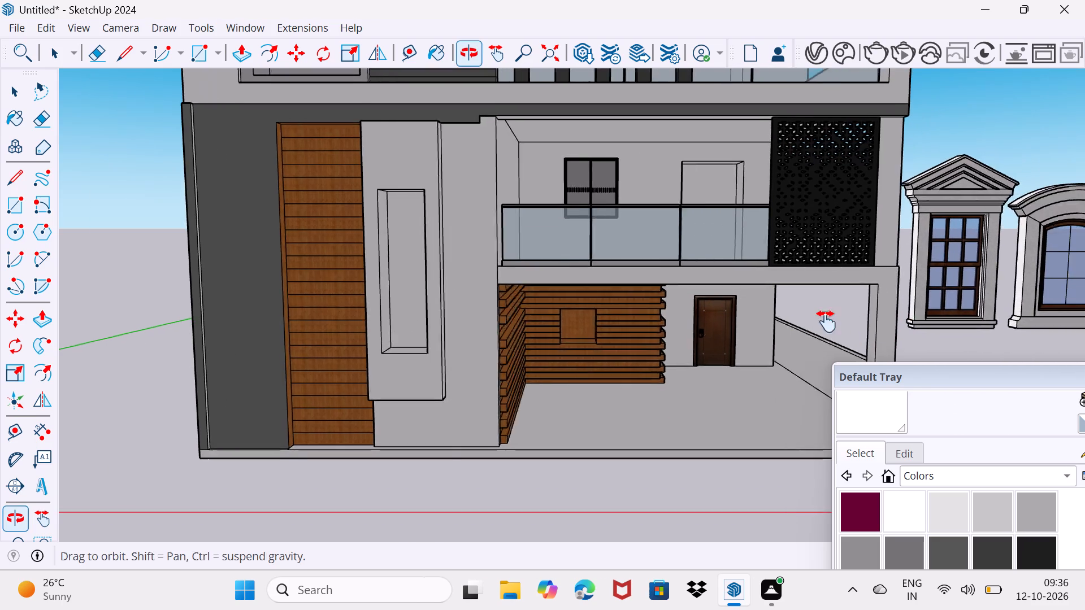
{"action": "middle_click_drag", "start_coordinate": [826, 321], "coordinate": [235, 294]}
{"action": "scroll", "coordinate": [234, 294], "scroll_direction": "down", "scroll_amount": 1, "text": "shift"}
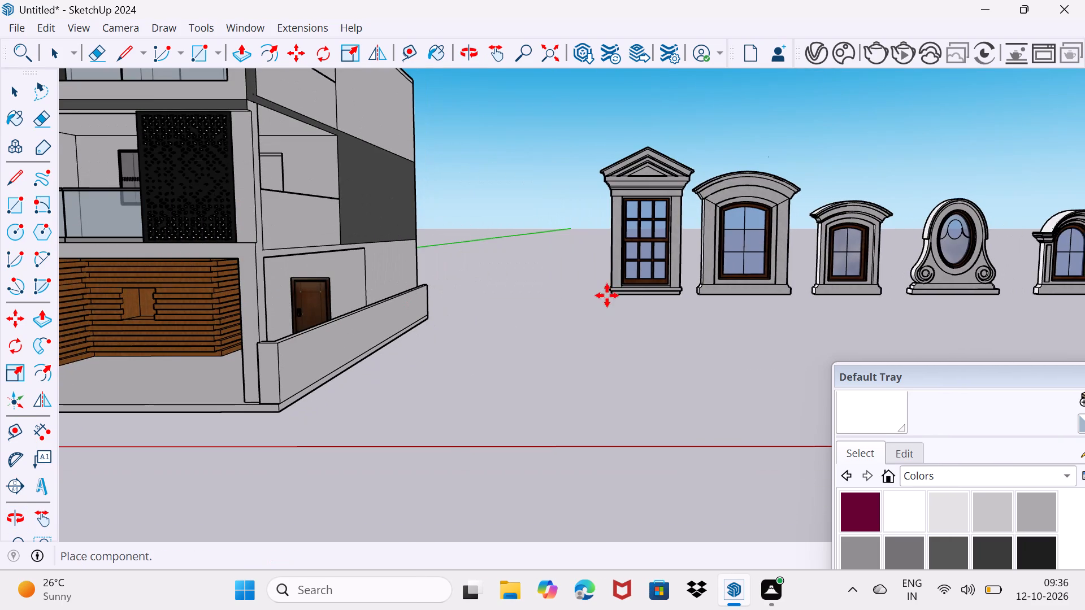
{"action": "left_click", "coordinate": [583, 304]}
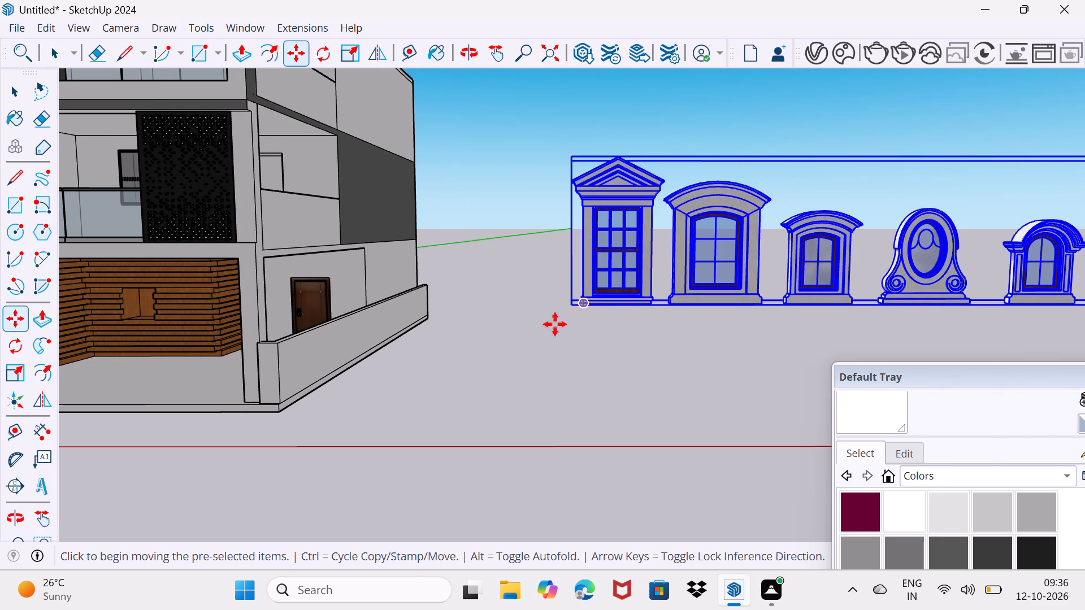
{"action": "key", "text": "space"}
{"action": "left_click_drag", "start_coordinate": [553, 358], "coordinate": [572, 337]}
{"action": "scroll", "coordinate": [480, 333], "scroll_direction": "down", "scroll_amount": 6}
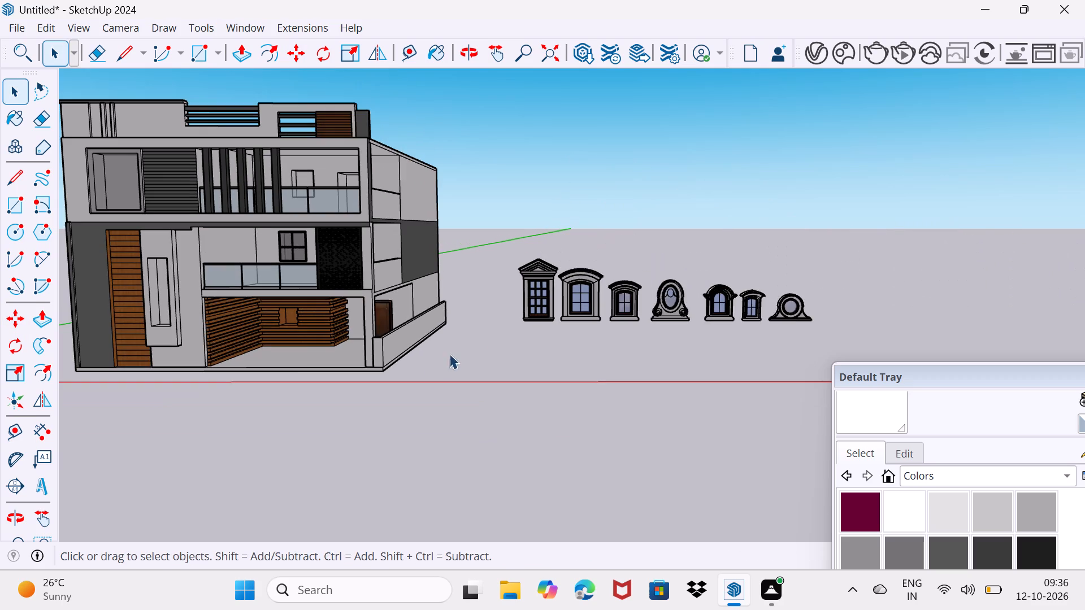
Search the 3D Warehouse for "window" again.
{"action": "scroll", "coordinate": [293, 348], "scroll_direction": "up", "scroll_amount": 3}
{"action": "middle_click_drag", "start_coordinate": [298, 332], "coordinate": [368, 319]}
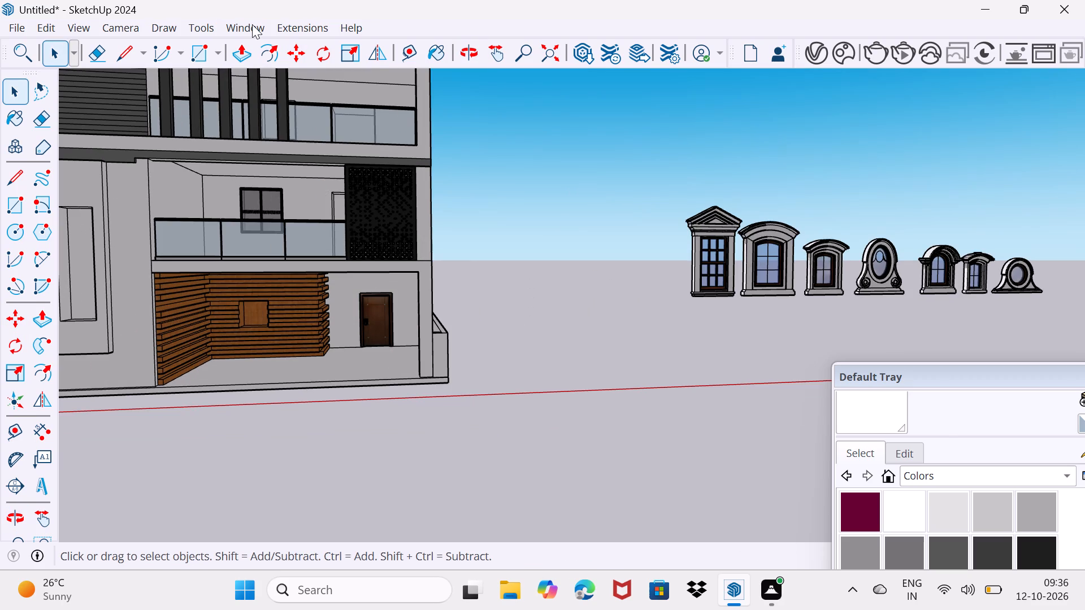
{"action": "left_click", "coordinate": [251, 24]}
{"action": "left_click", "coordinate": [290, 160]}
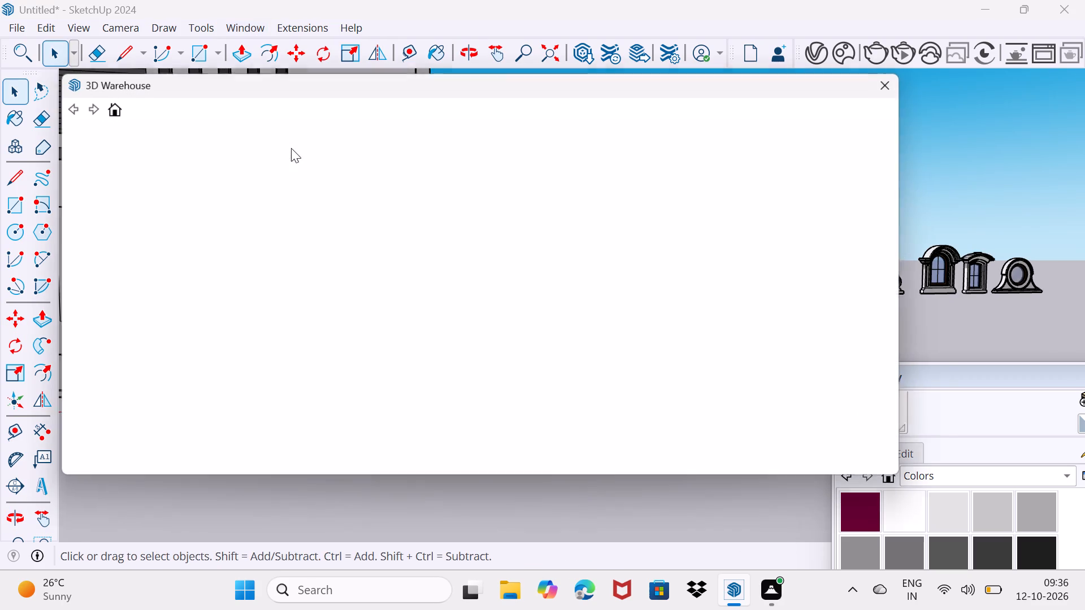
{"action": "left_click", "coordinate": [397, 150]}
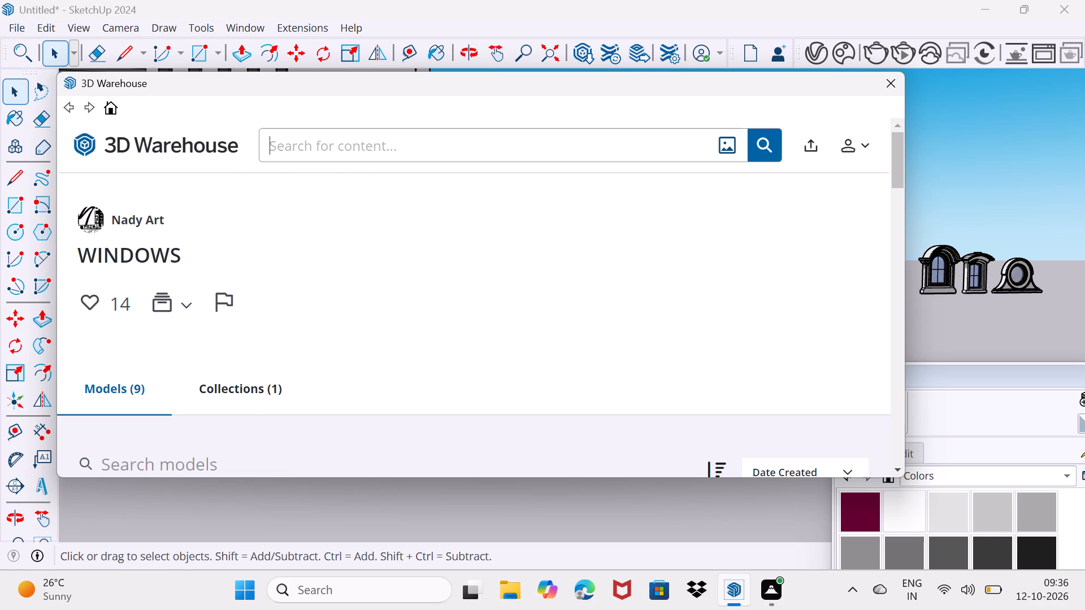
{"action": "type", "text": "win"}
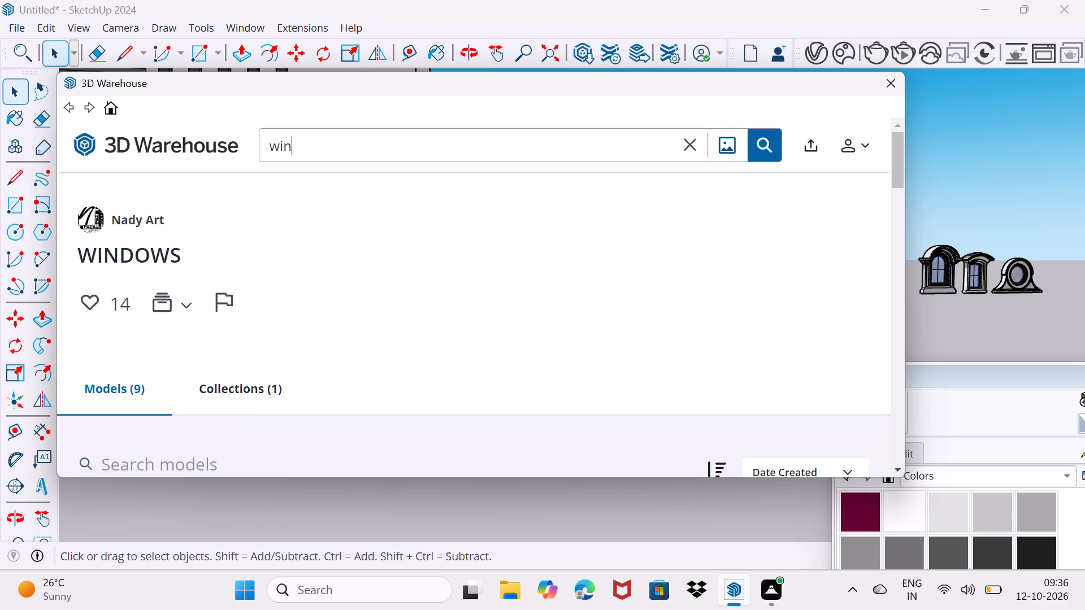
{"action": "type", "text": "do"}
{"action": "key", "text": "w"}
{"action": "key", "text": "Return"}
{"action": "scroll", "coordinate": [512, 228], "scroll_direction": "down", "scroll_amount": 1}
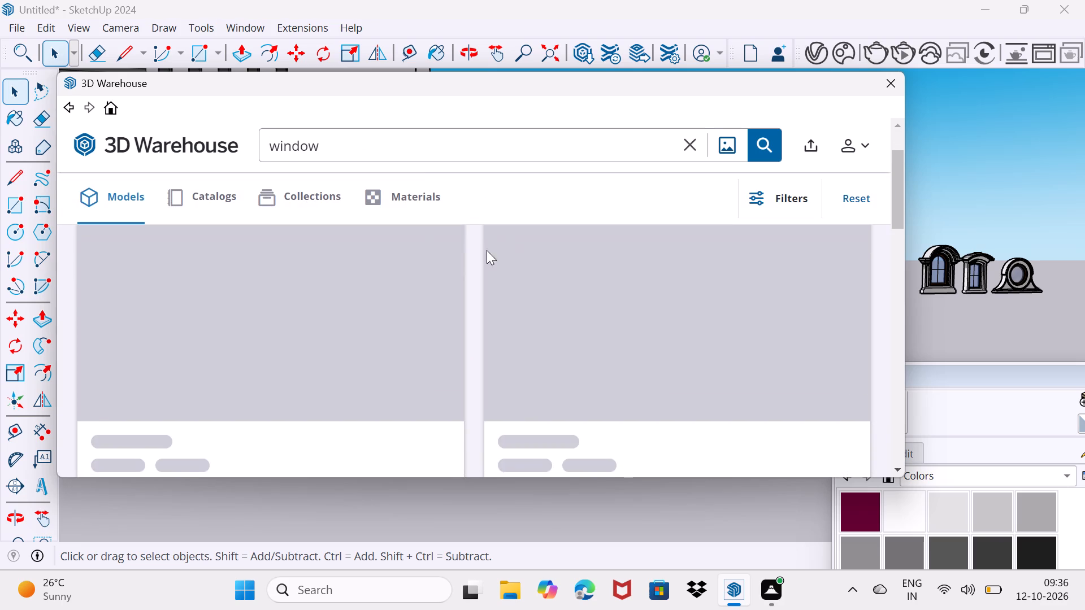
Browse the collections matching "window" for a dark-framed window style that suits the house's wall openings.
{"action": "left_click", "coordinate": [321, 202]}
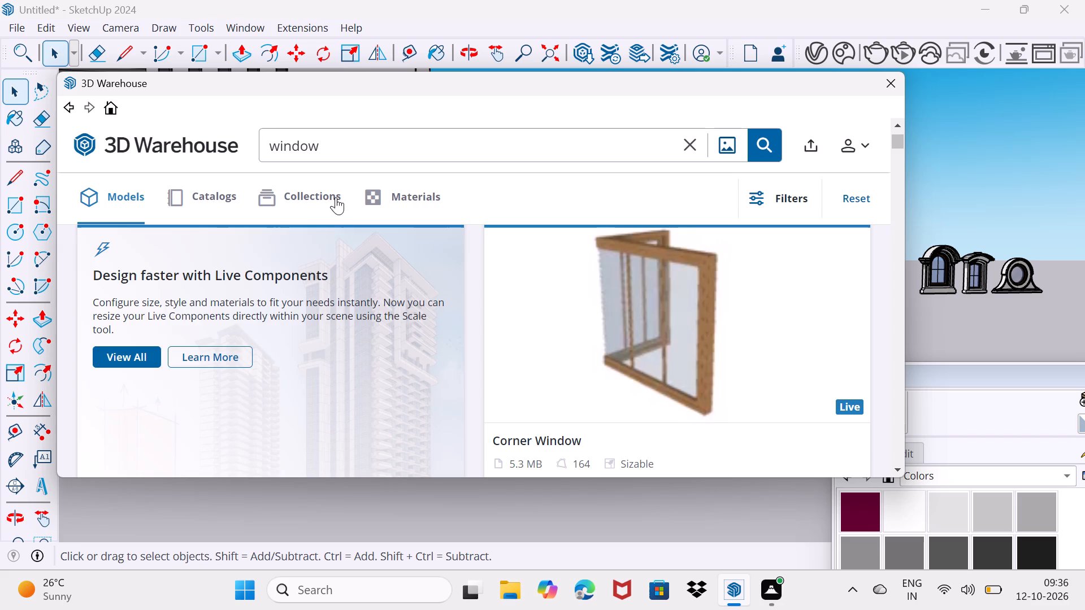
{"action": "scroll", "coordinate": [469, 302], "scroll_direction": "down", "scroll_amount": 2}
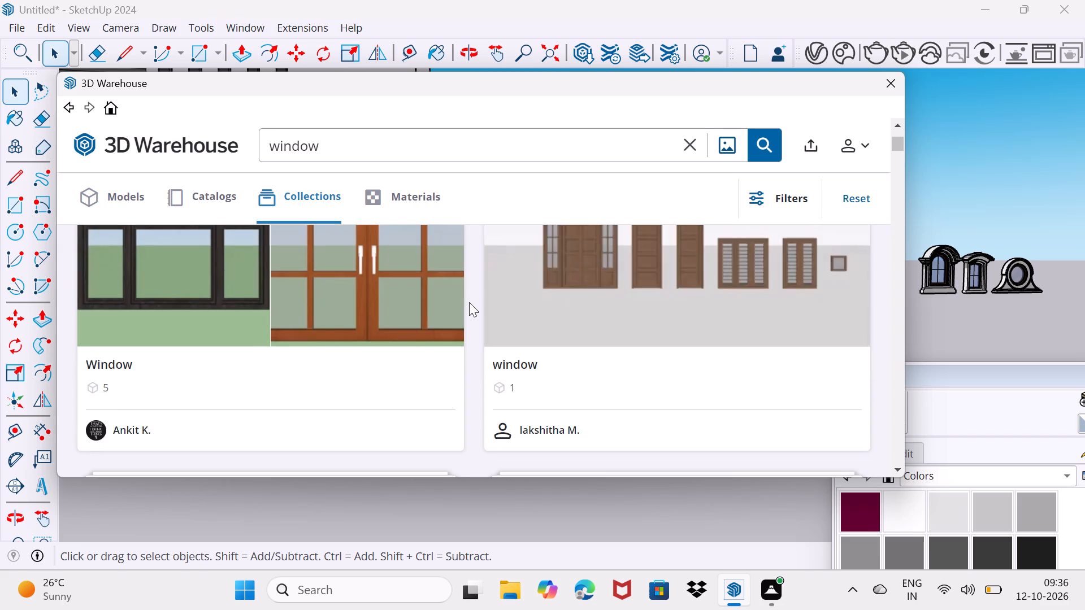
{"action": "scroll", "coordinate": [470, 302], "scroll_direction": "down", "scroll_amount": 7}
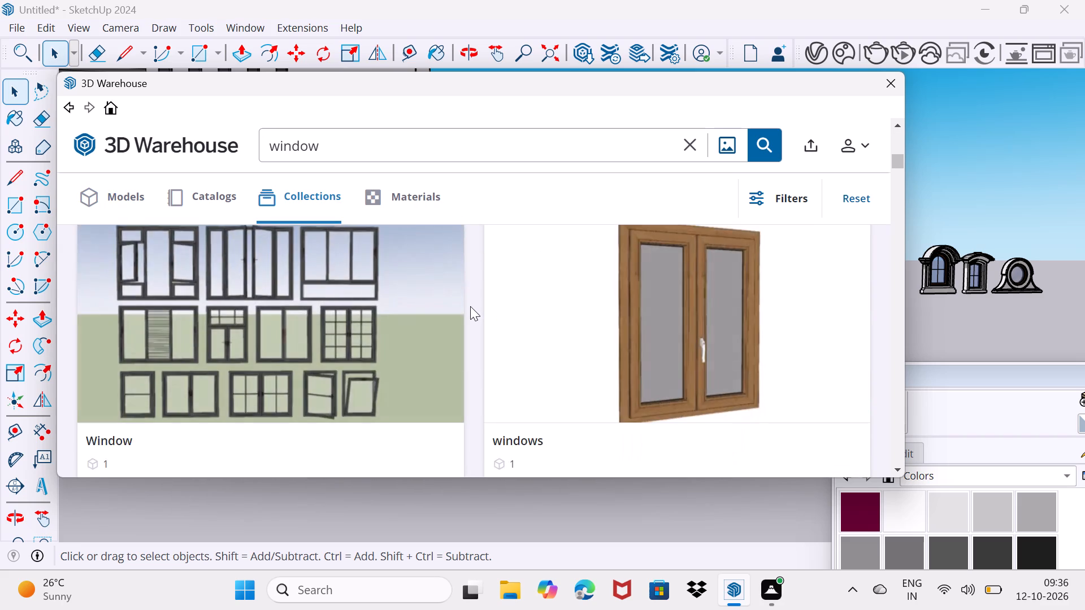
{"action": "scroll", "coordinate": [470, 306], "scroll_direction": "down", "scroll_amount": 10}
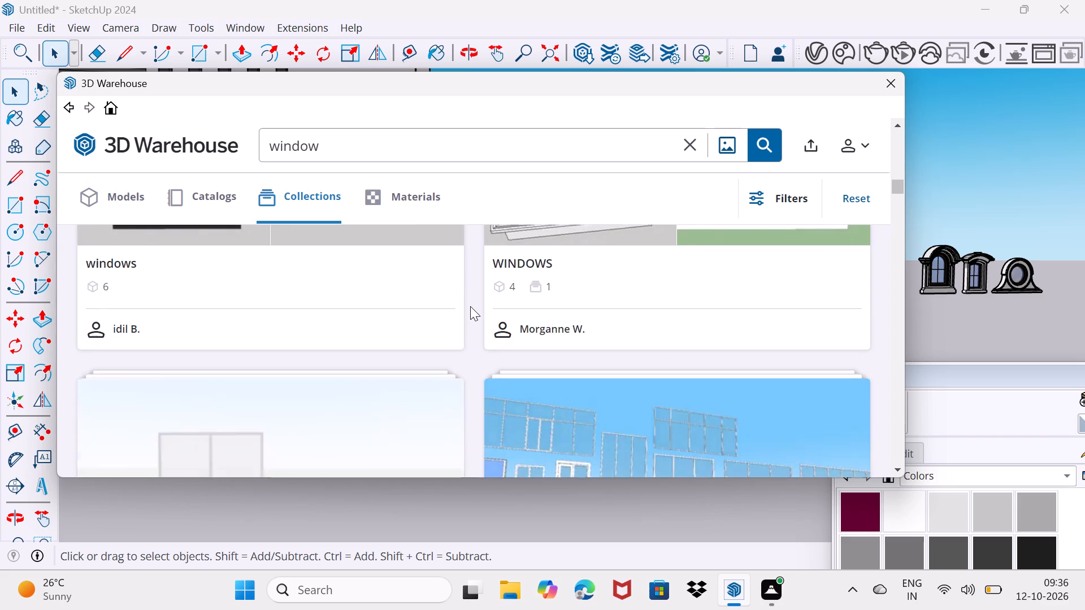
{"action": "scroll", "coordinate": [470, 306], "scroll_direction": "down", "scroll_amount": 13}
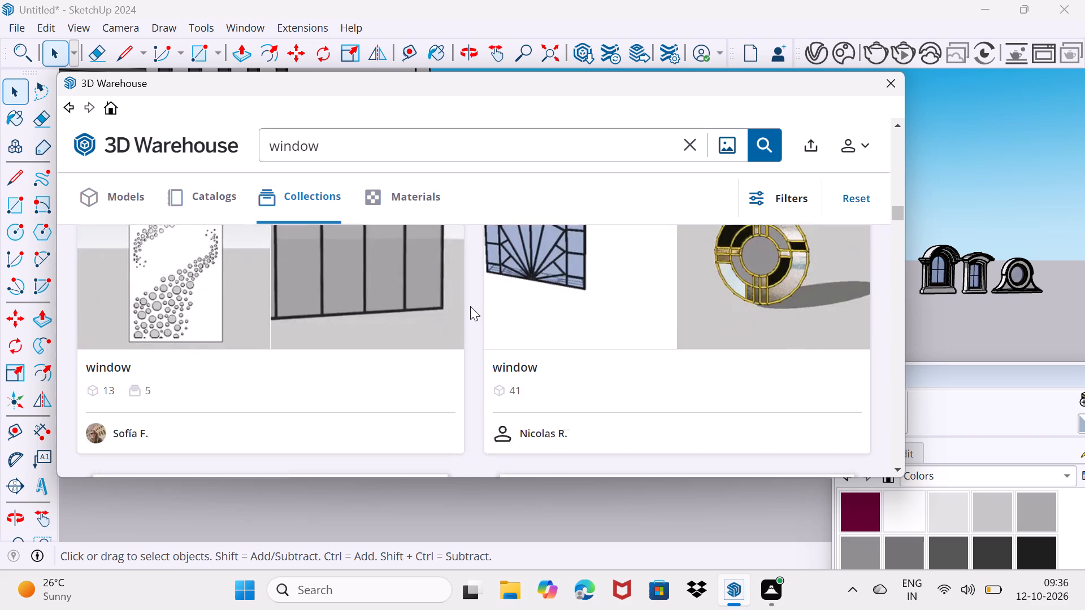
{"action": "scroll", "coordinate": [470, 306], "scroll_direction": "down", "scroll_amount": 10}
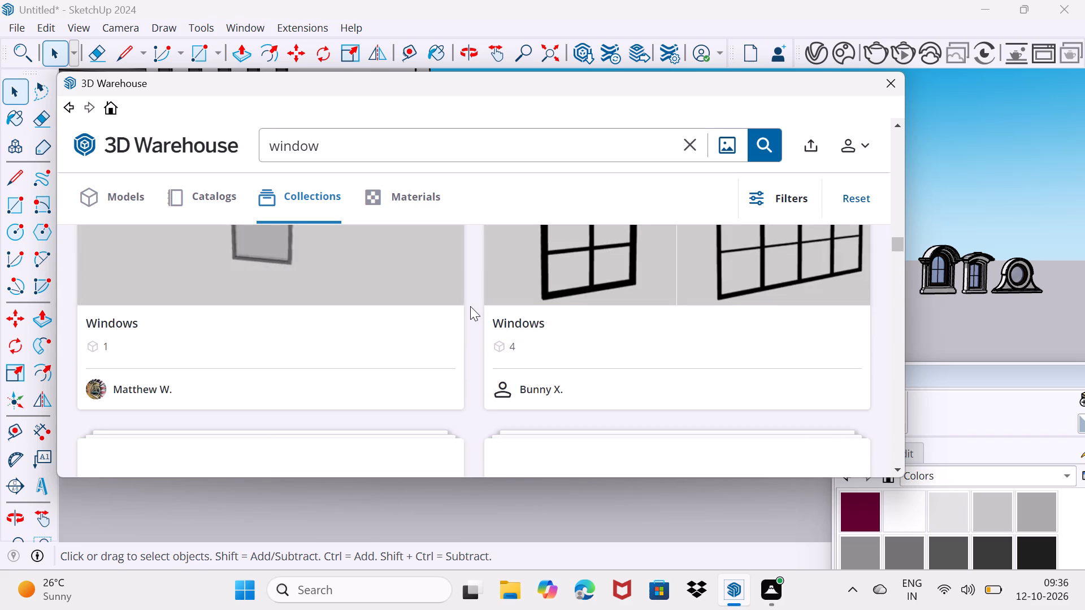
{"action": "scroll", "coordinate": [470, 306], "scroll_direction": "down", "scroll_amount": 9}
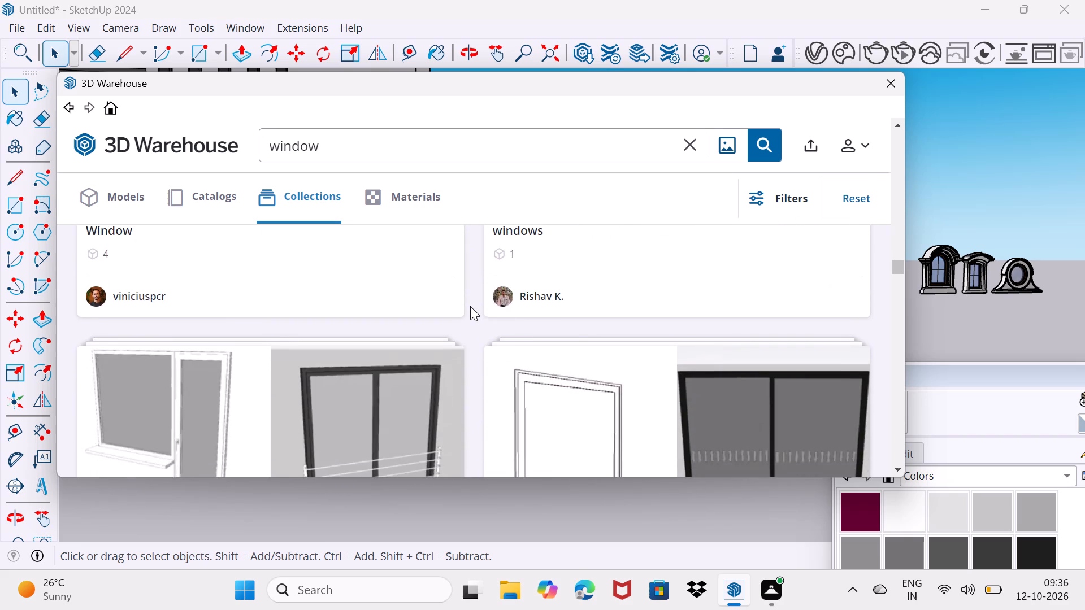
{"action": "scroll", "coordinate": [470, 306], "scroll_direction": "down", "scroll_amount": 3}
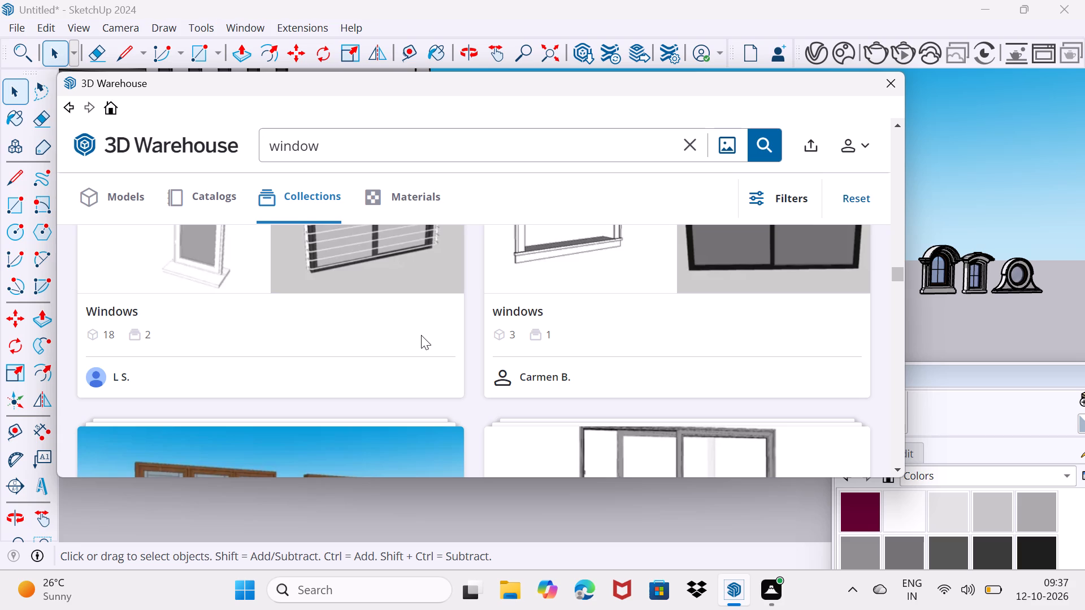
{"action": "scroll", "coordinate": [438, 322], "scroll_direction": "up", "scroll_amount": 2}
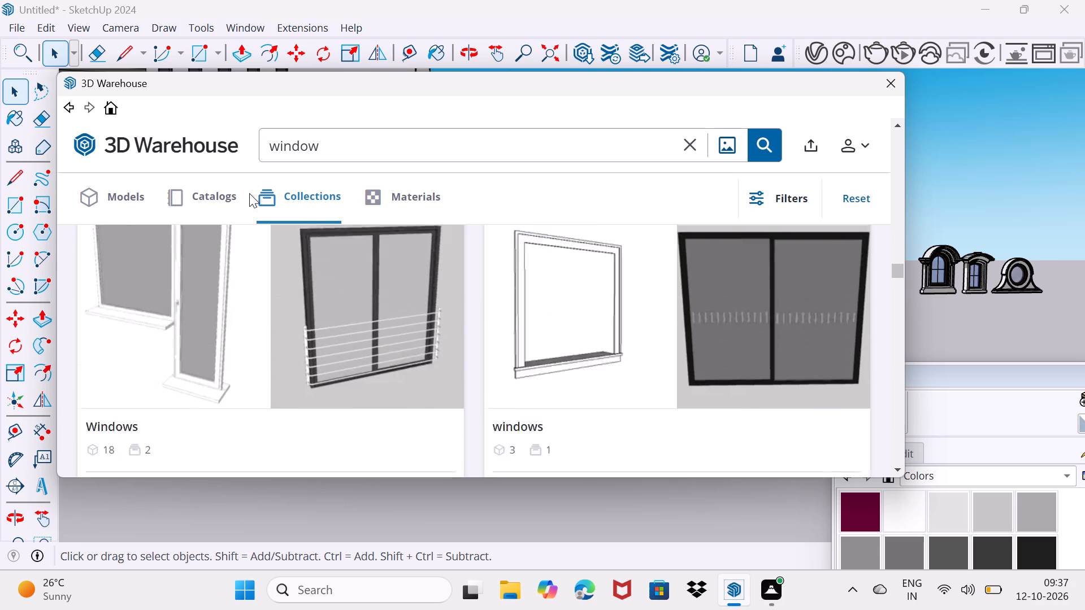
{"action": "scroll", "coordinate": [249, 193], "scroll_direction": "down", "scroll_amount": 14}
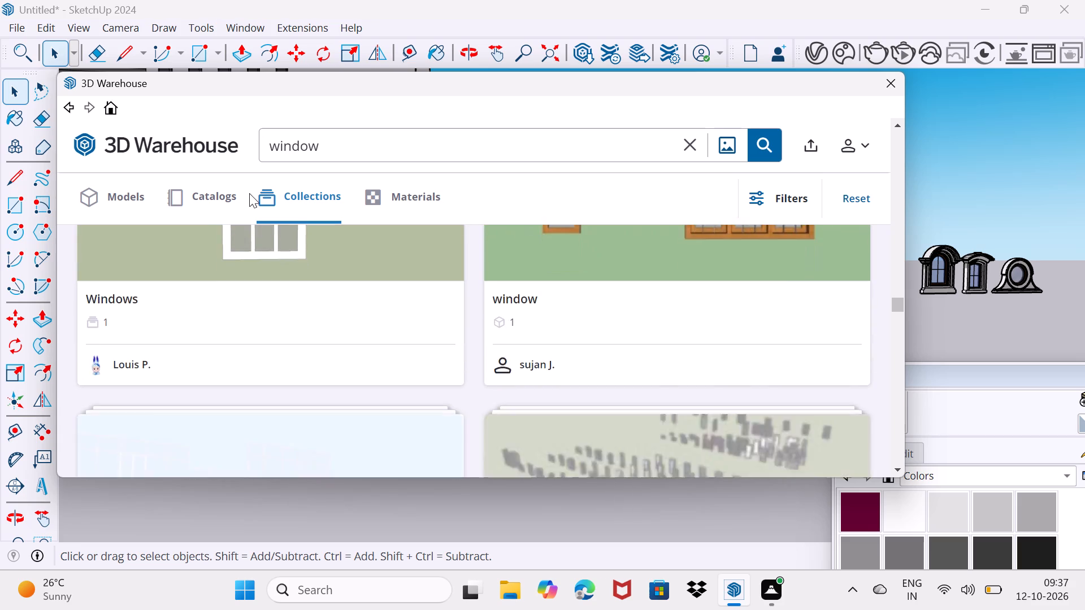
{"action": "scroll", "coordinate": [249, 193], "scroll_direction": "down", "scroll_amount": 9}
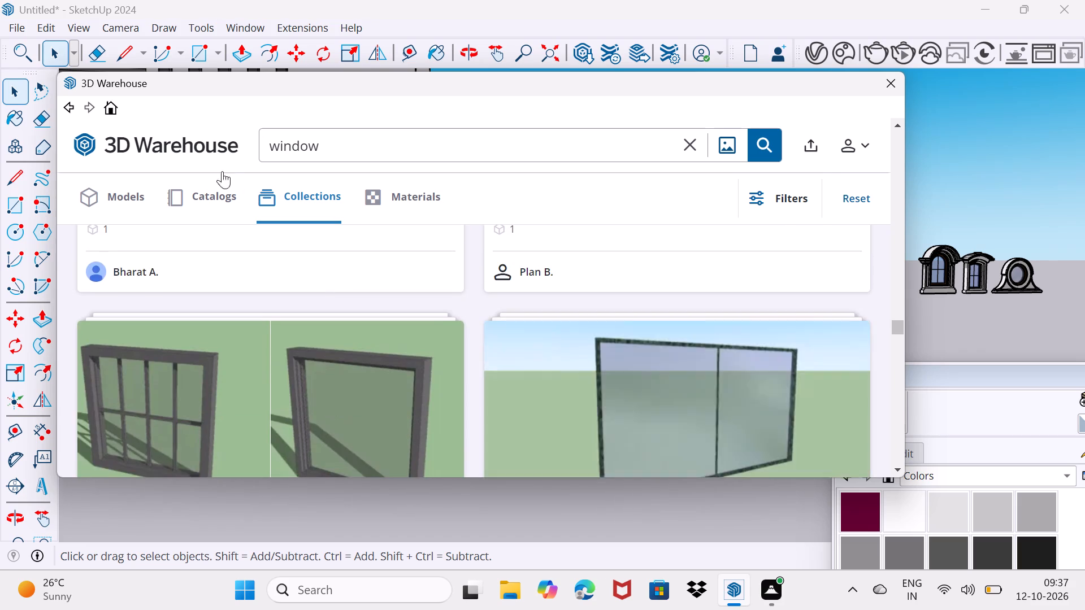
{"action": "scroll", "coordinate": [209, 163], "scroll_direction": "down", "scroll_amount": 3}
{"action": "scroll", "coordinate": [277, 255], "scroll_direction": "up", "scroll_amount": 2}
{"action": "scroll", "coordinate": [277, 255], "scroll_direction": "down", "scroll_amount": 3}
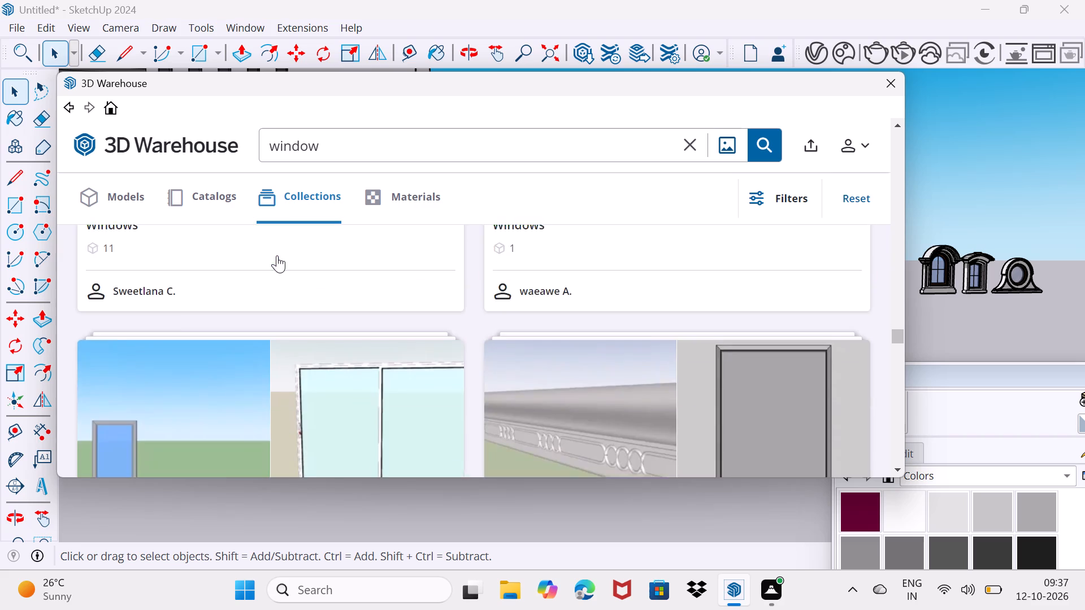
{"action": "scroll", "coordinate": [277, 255], "scroll_direction": "down", "scroll_amount": 7}
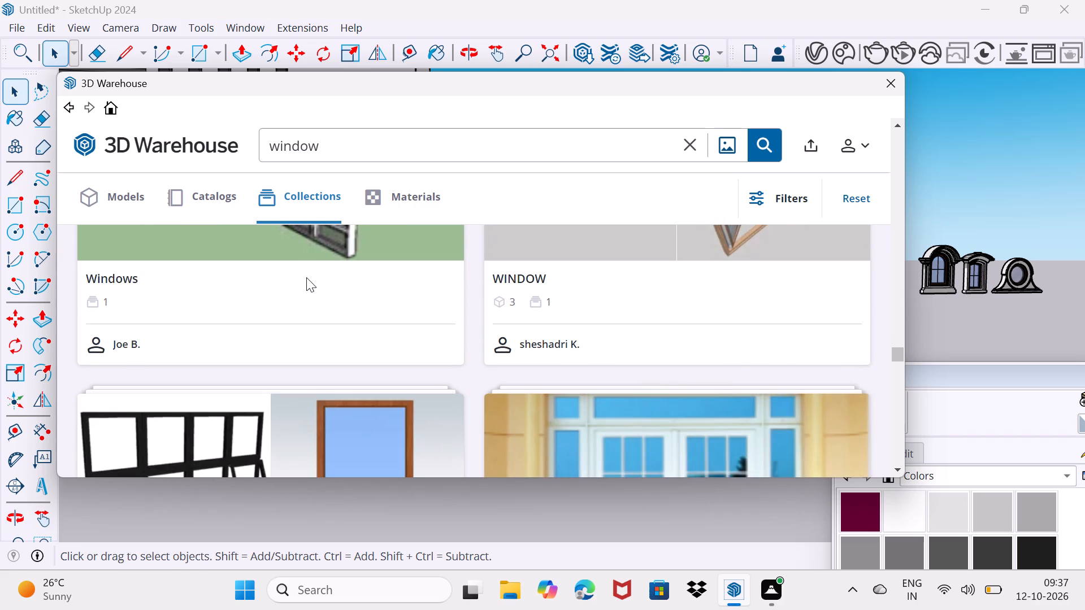
{"action": "scroll", "coordinate": [306, 277], "scroll_direction": "down", "scroll_amount": 8}
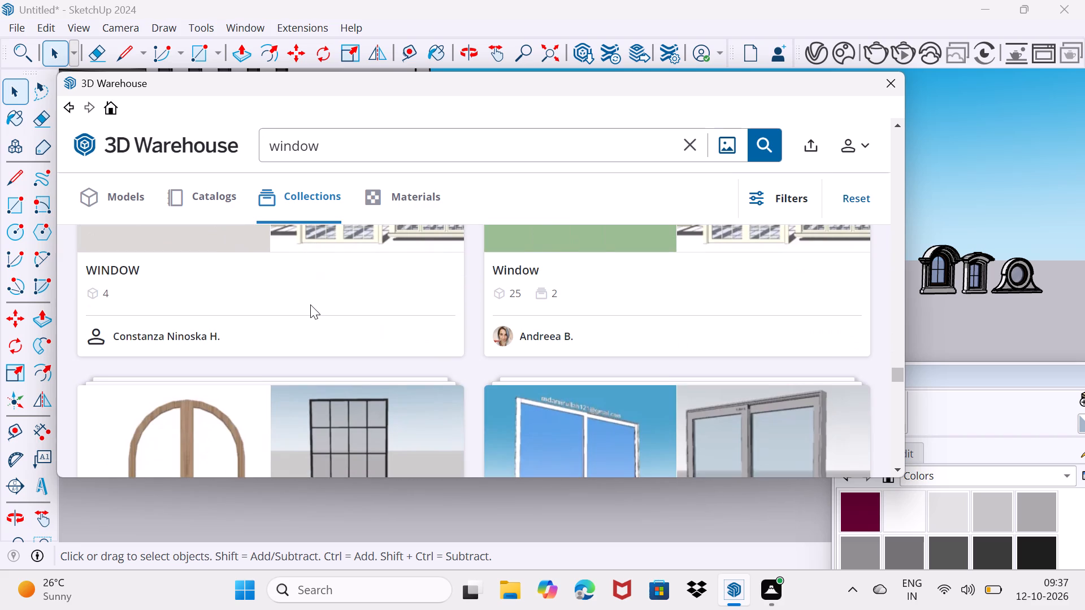
{"action": "scroll", "coordinate": [310, 304], "scroll_direction": "down", "scroll_amount": 11}
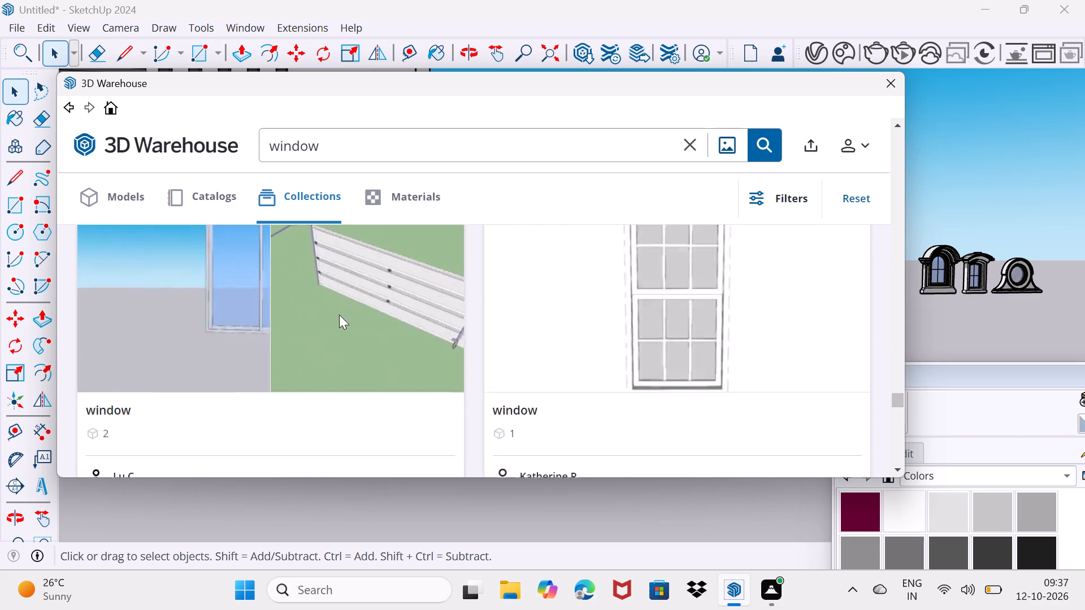
{"action": "scroll", "coordinate": [339, 315], "scroll_direction": "down", "scroll_amount": 3}
{"action": "scroll", "coordinate": [339, 315], "scroll_direction": "up", "scroll_amount": 3}
{"action": "scroll", "coordinate": [339, 312], "scroll_direction": "down", "scroll_amount": 3}
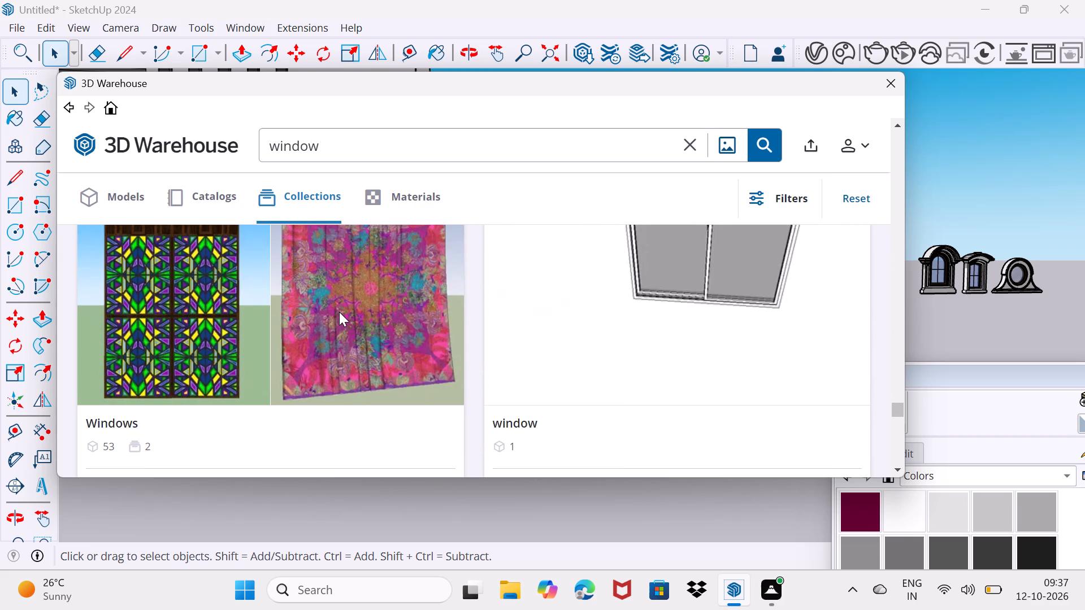
{"action": "scroll", "coordinate": [339, 312], "scroll_direction": "up", "scroll_amount": 2}
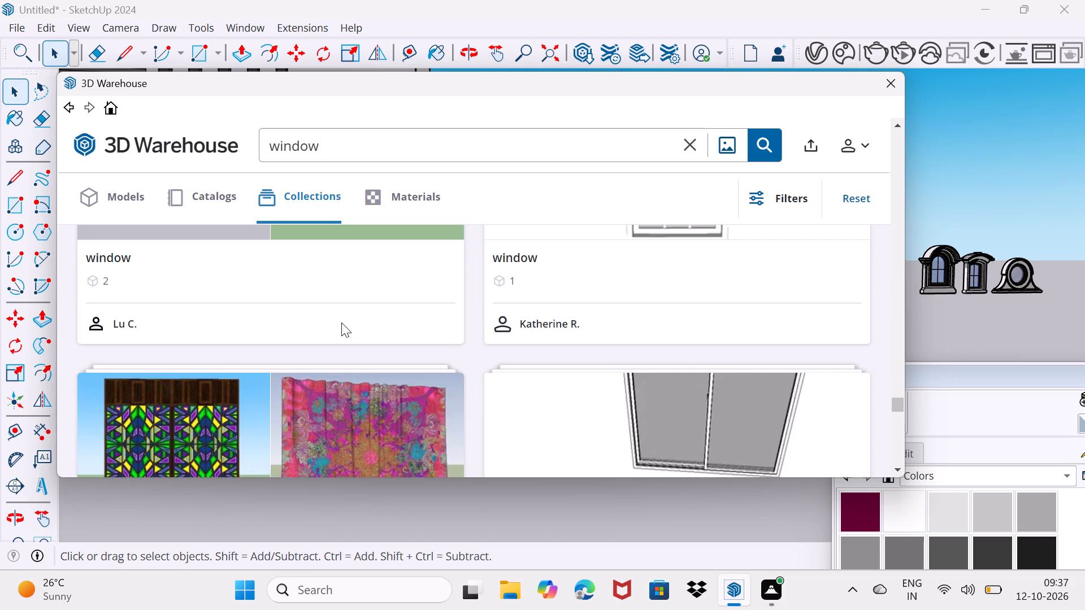
{"action": "scroll", "coordinate": [353, 315], "scroll_direction": "down", "scroll_amount": 3}
{"action": "scroll", "coordinate": [363, 361], "scroll_direction": "down", "scroll_amount": 7}
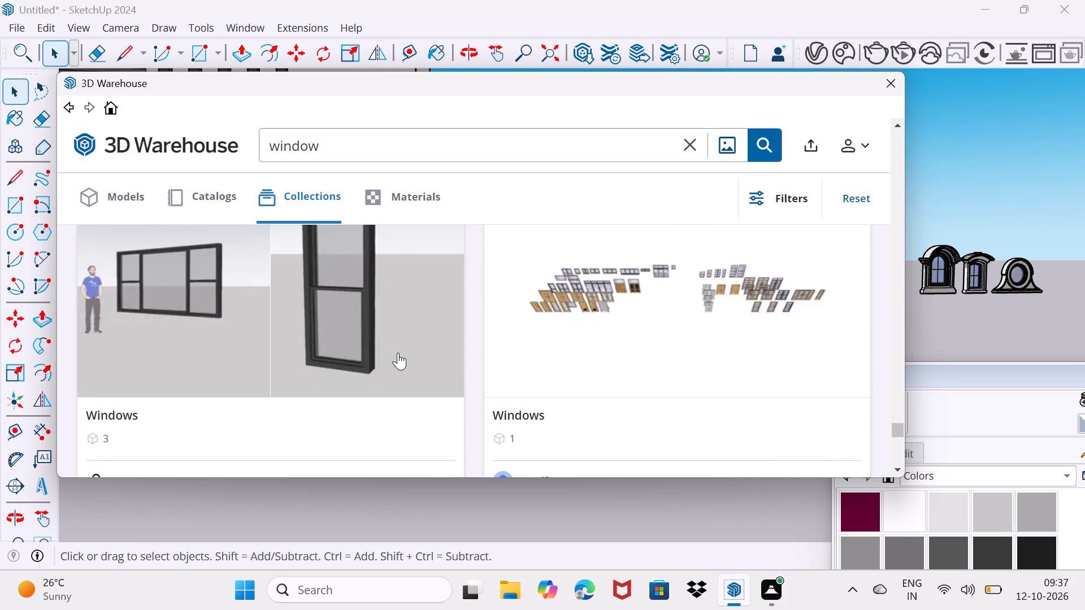
{"action": "scroll", "coordinate": [398, 352], "scroll_direction": "down", "scroll_amount": 12}
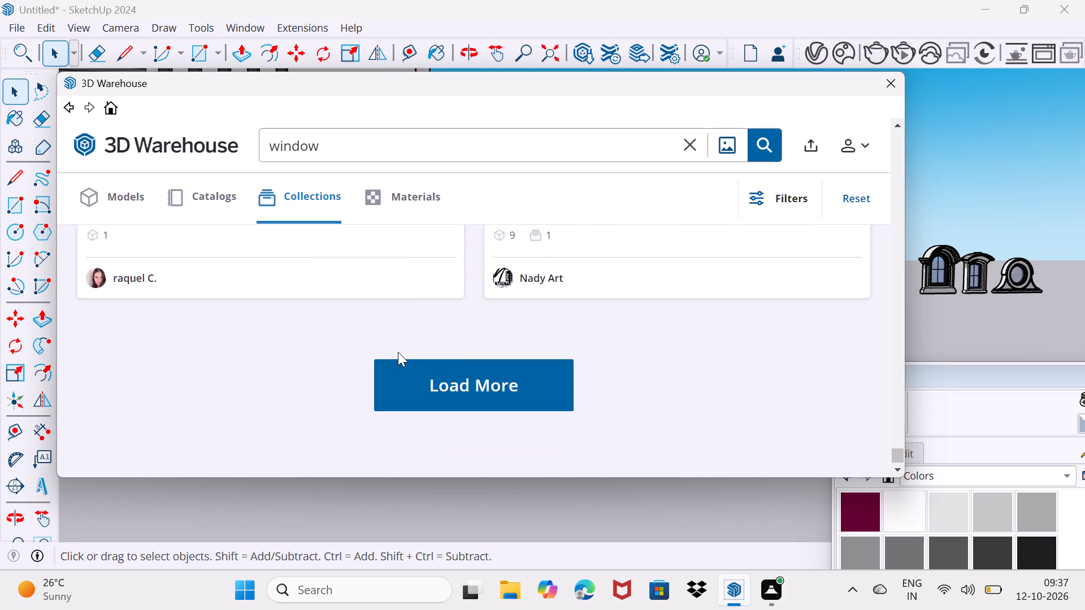
{"action": "scroll", "coordinate": [398, 352], "scroll_direction": "up", "scroll_amount": 19}
{"action": "scroll", "coordinate": [398, 352], "scroll_direction": "down", "scroll_amount": 4}
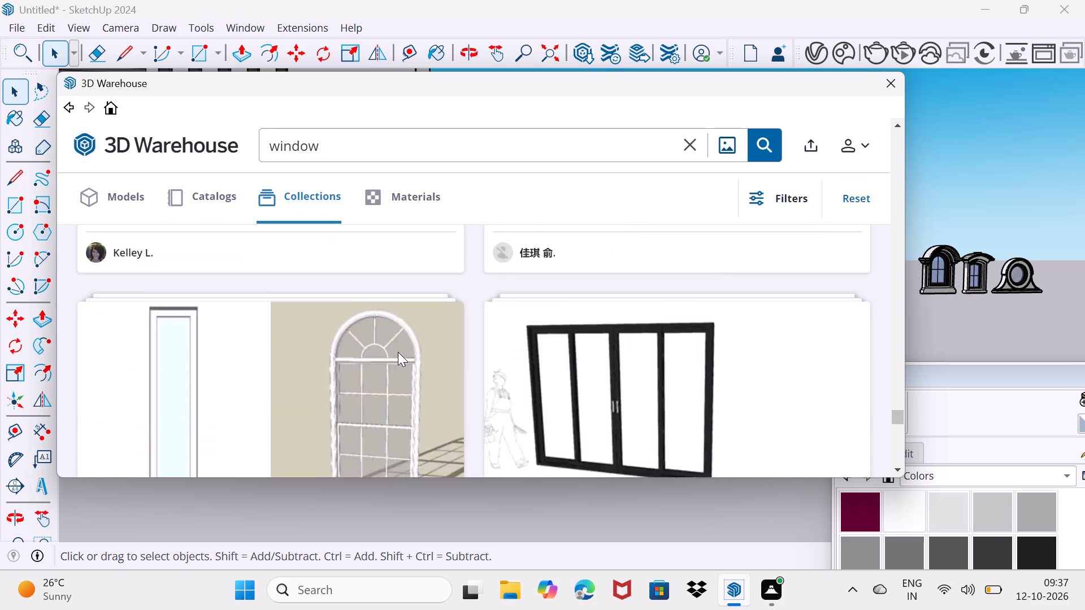
{"action": "scroll", "coordinate": [398, 352], "scroll_direction": "down", "scroll_amount": 8}
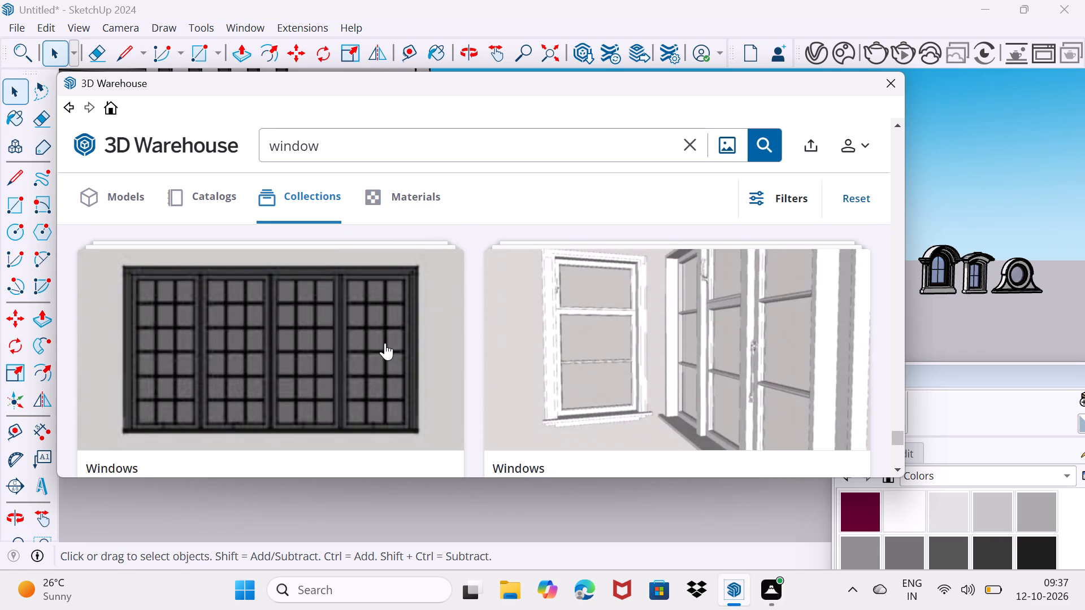
{"action": "scroll", "coordinate": [388, 314], "scroll_direction": "up", "scroll_amount": 5}
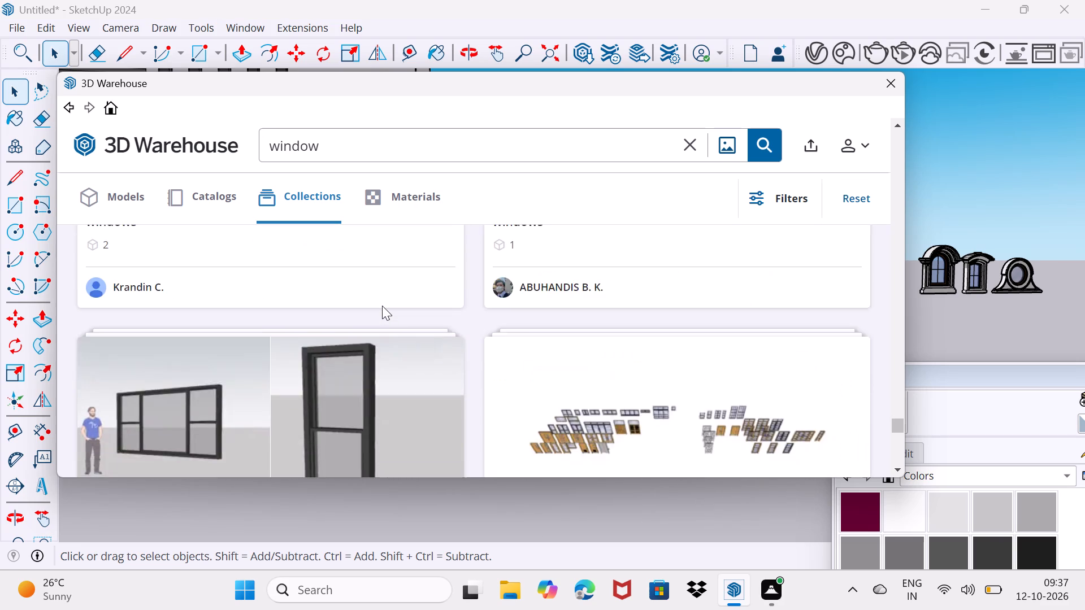
Open the three-model Windows collection showing black-framed windows and look through its models.
{"action": "scroll", "coordinate": [382, 306], "scroll_direction": "down", "scroll_amount": 2}
{"action": "left_click", "coordinate": [376, 306]}
{"action": "scroll", "coordinate": [385, 285], "scroll_direction": "down", "scroll_amount": 1}
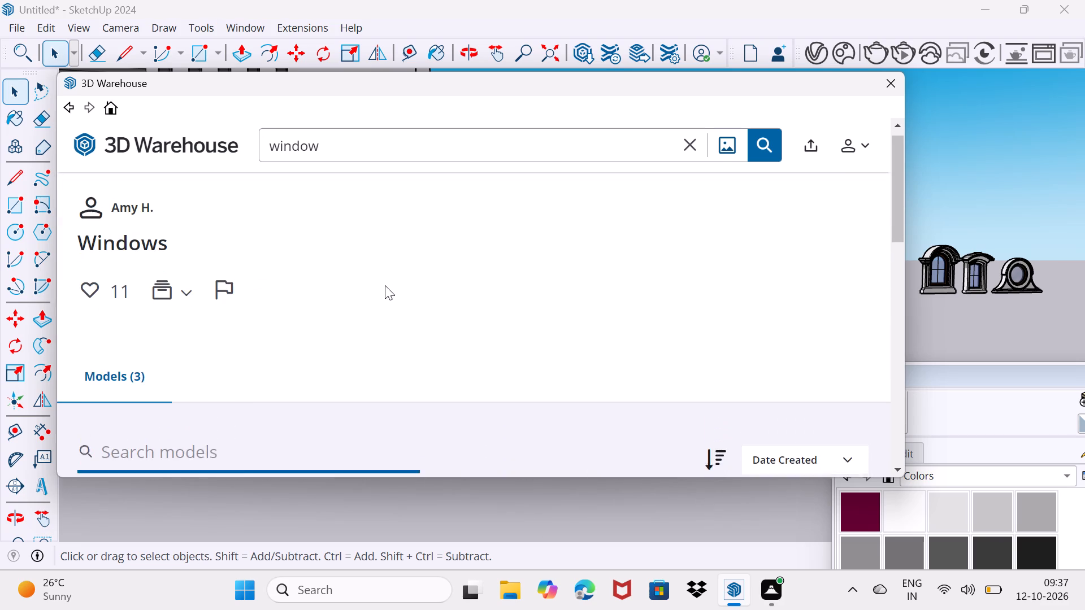
{"action": "scroll", "coordinate": [385, 285], "scroll_direction": "down", "scroll_amount": 2}
{"action": "scroll", "coordinate": [363, 238], "scroll_direction": "down", "scroll_amount": 3}
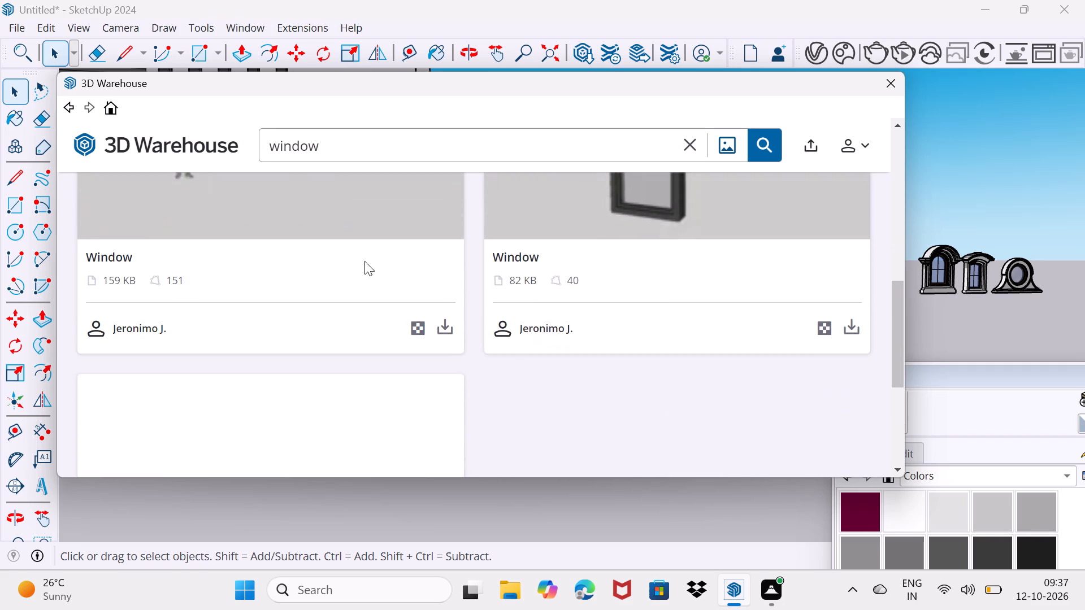
{"action": "scroll", "coordinate": [863, 312], "scroll_direction": "down", "scroll_amount": 1}
{"action": "scroll", "coordinate": [825, 311], "scroll_direction": "up", "scroll_amount": 2}
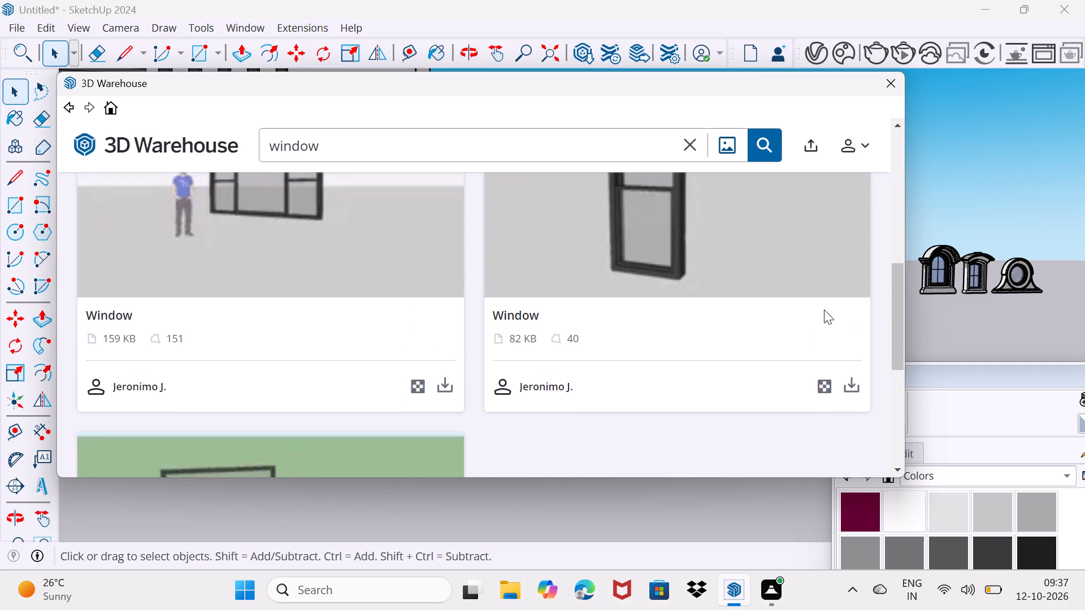
Load the 82 KB black-framed "Window" model into the scene and place it at the lower corner of the tall front-wall recess.
{"action": "scroll", "coordinate": [700, 291], "scroll_direction": "up", "scroll_amount": 1}
{"action": "scroll", "coordinate": [696, 291], "scroll_direction": "down", "scroll_amount": 2}
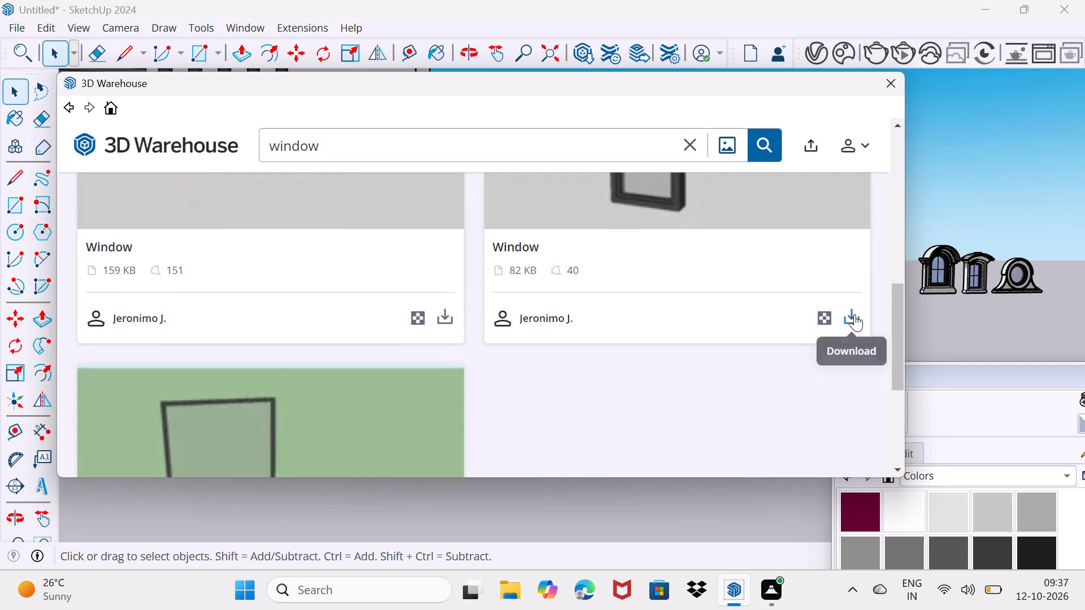
{"action": "left_click", "coordinate": [854, 314]}
{"action": "left_click", "coordinate": [445, 305]}
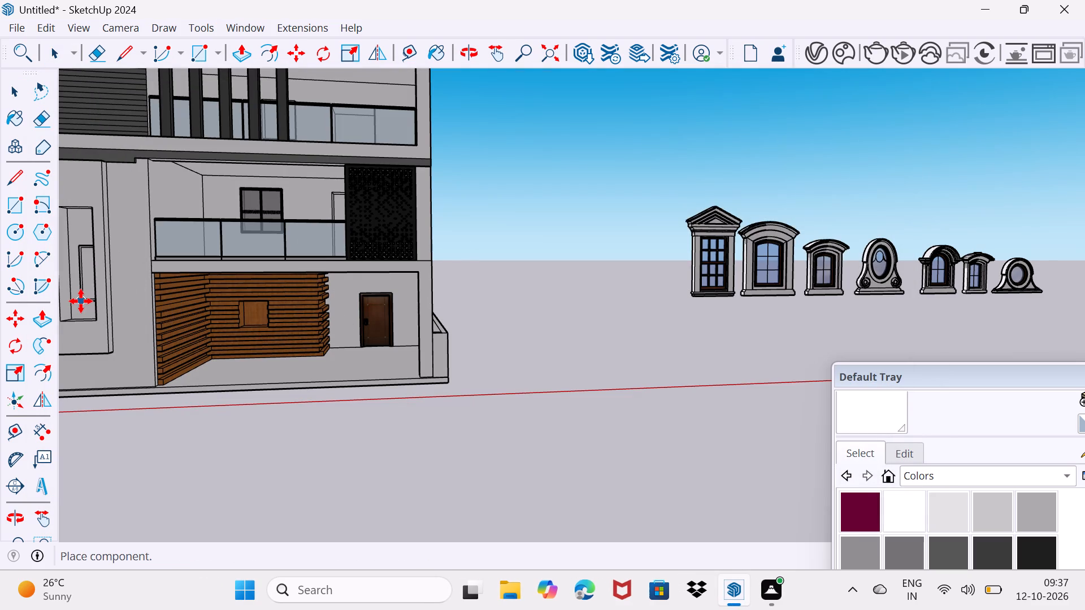
{"action": "middle_click_drag", "start_coordinate": [81, 300], "coordinate": [217, 304]}
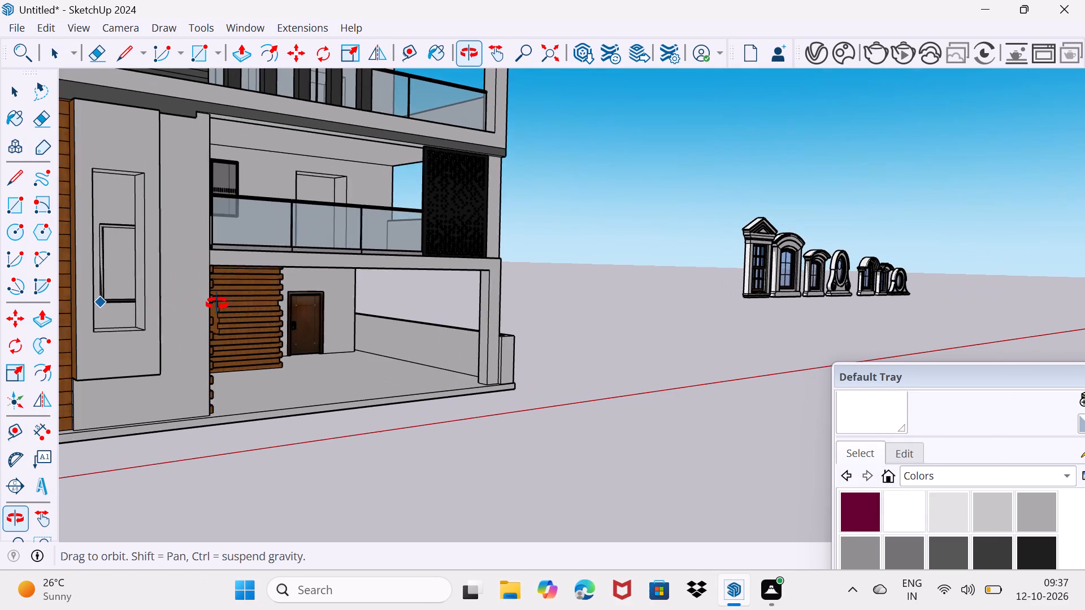
{"action": "middle_click_drag", "start_coordinate": [217, 304], "coordinate": [355, 280]}
{"action": "scroll", "coordinate": [274, 300], "scroll_direction": "up", "scroll_amount": 2}
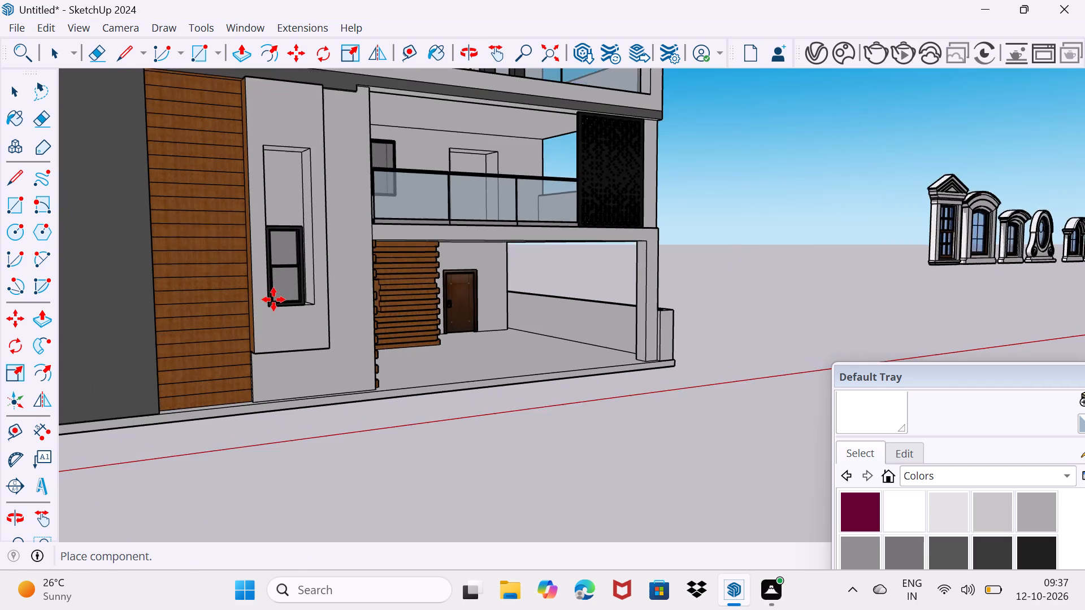
{"action": "scroll", "coordinate": [274, 299], "scroll_direction": "up", "scroll_amount": 6}
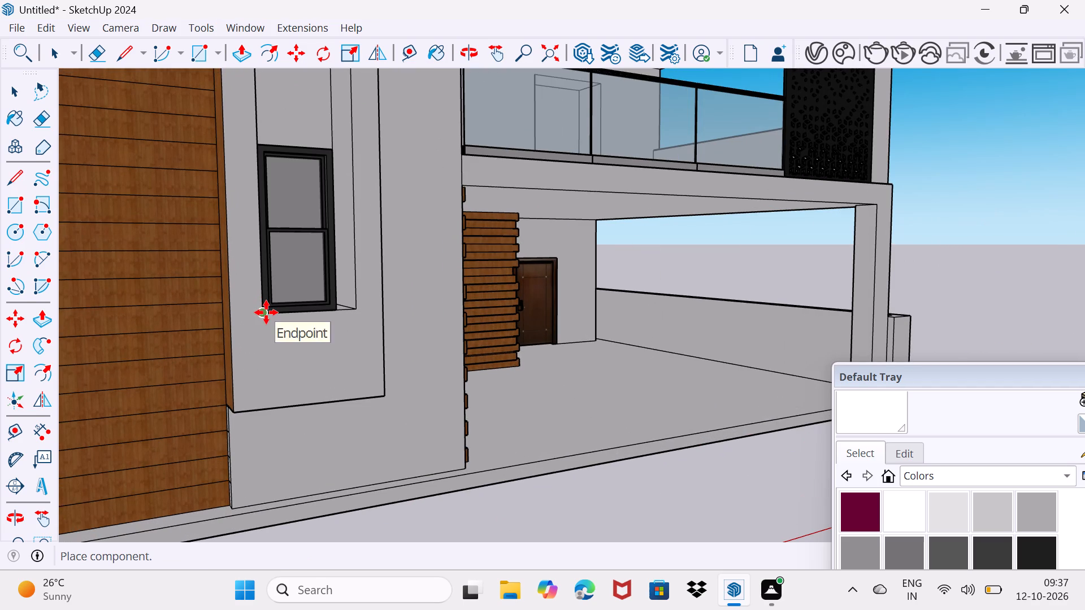
{"action": "left_click", "coordinate": [266, 312]}
Scale the black-framed window in width until it spans the front-wall recess, then deselect it.
{"action": "middle_click_drag", "start_coordinate": [325, 310], "coordinate": [220, 344]}
{"action": "scroll", "coordinate": [272, 290], "scroll_direction": "up", "scroll_amount": 2}
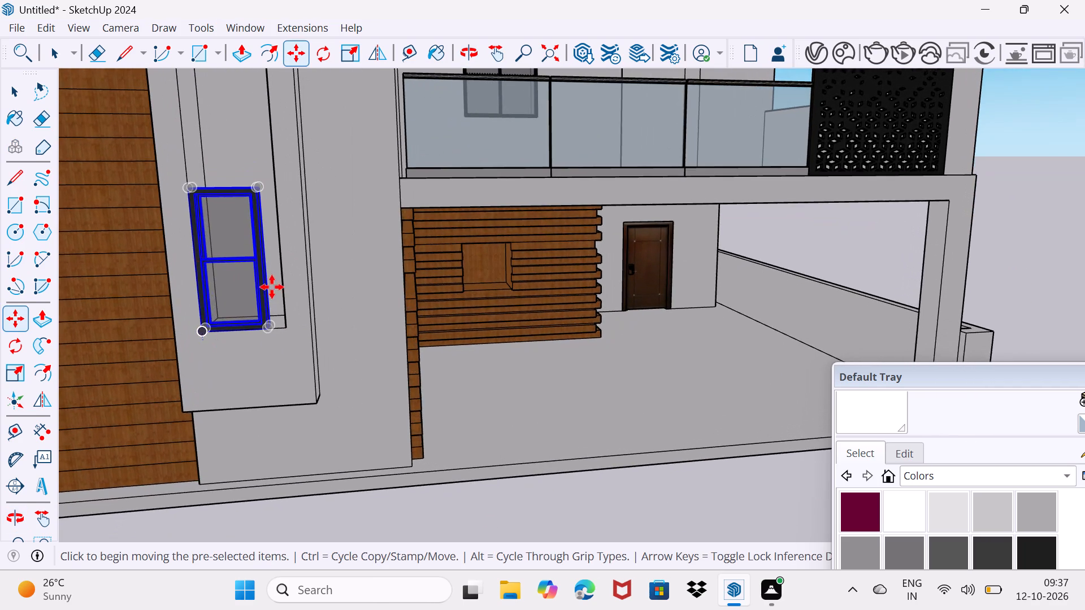
{"action": "scroll", "coordinate": [272, 287], "scroll_direction": "up", "scroll_amount": 5}
{"action": "key", "text": "s"}
{"action": "scroll", "coordinate": [263, 255], "scroll_direction": "up", "scroll_amount": 3}
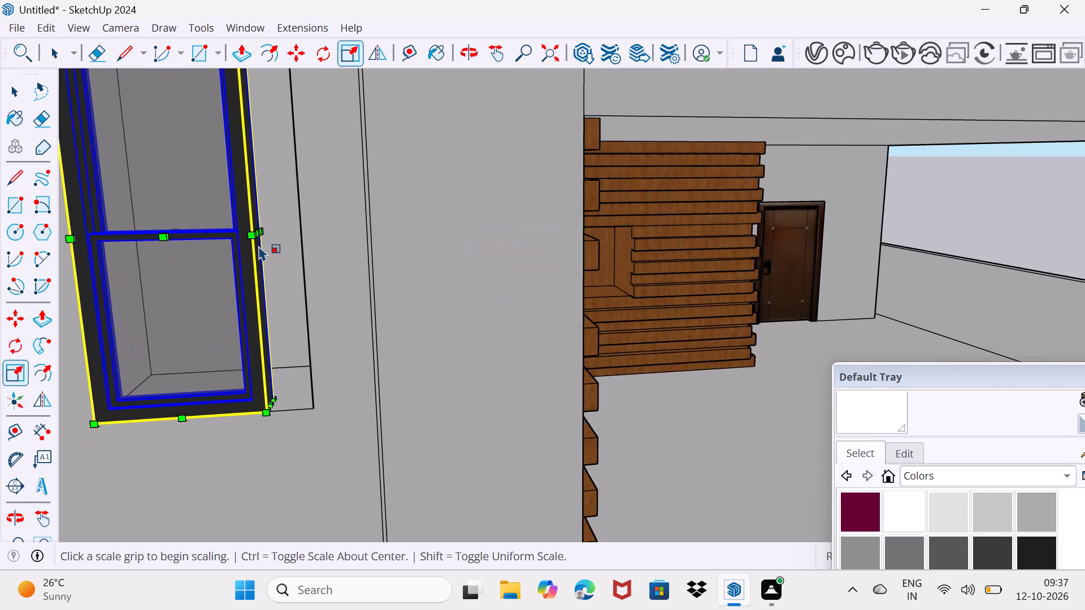
{"action": "middle_click_drag", "start_coordinate": [259, 246], "coordinate": [219, 264]}
{"action": "scroll", "coordinate": [255, 250], "scroll_direction": "up", "scroll_amount": 4}
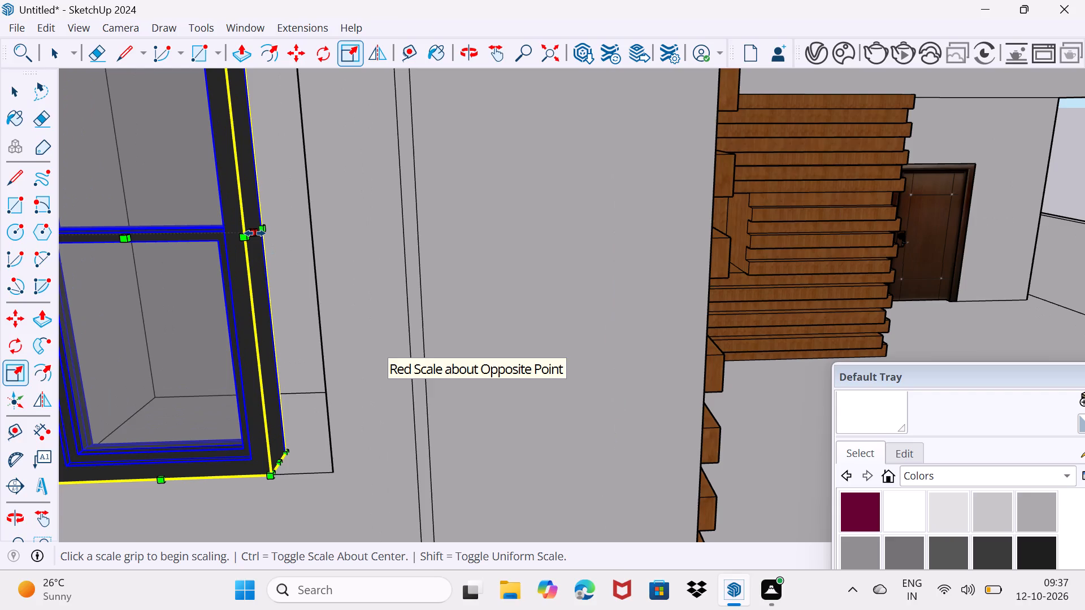
{"action": "left_click", "coordinate": [255, 233]}
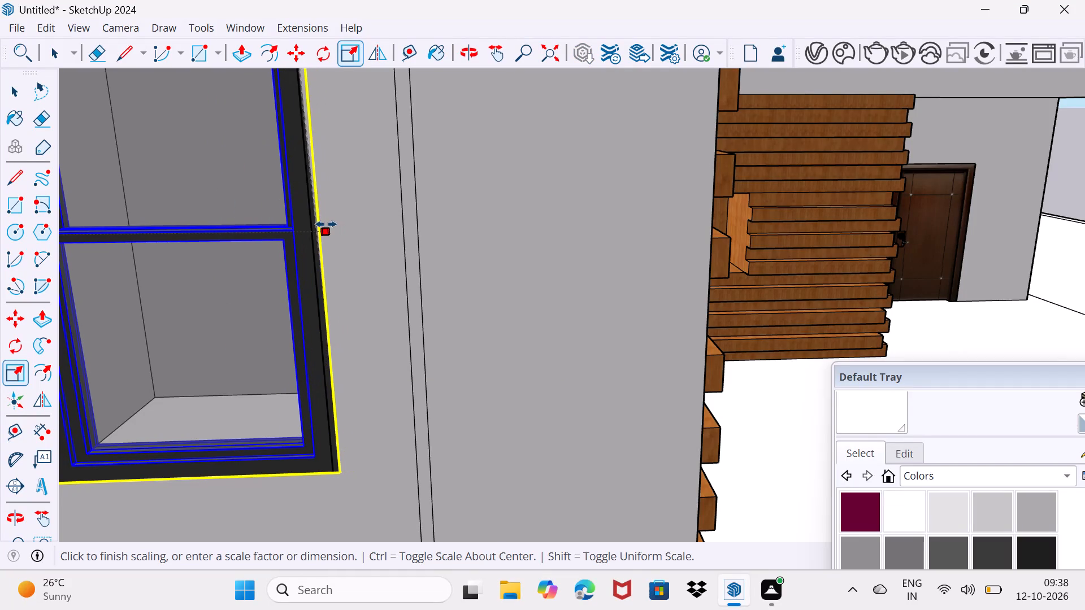
{"action": "left_click", "coordinate": [319, 225]}
{"action": "key", "text": "space"}
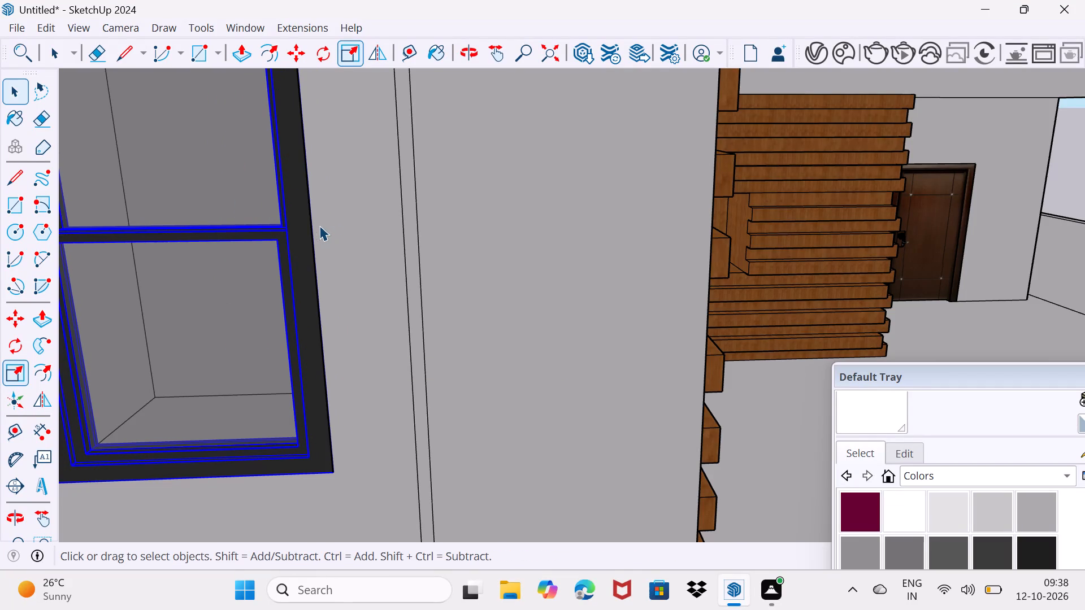
{"action": "left_click", "coordinate": [345, 208]}
Scale the black-framed window in height up to the top edge of the front-wall recess and deselect it.
{"action": "scroll", "coordinate": [314, 209], "scroll_direction": "down", "scroll_amount": 3}
{"action": "middle_click_drag", "start_coordinate": [314, 208], "coordinate": [335, 255]}
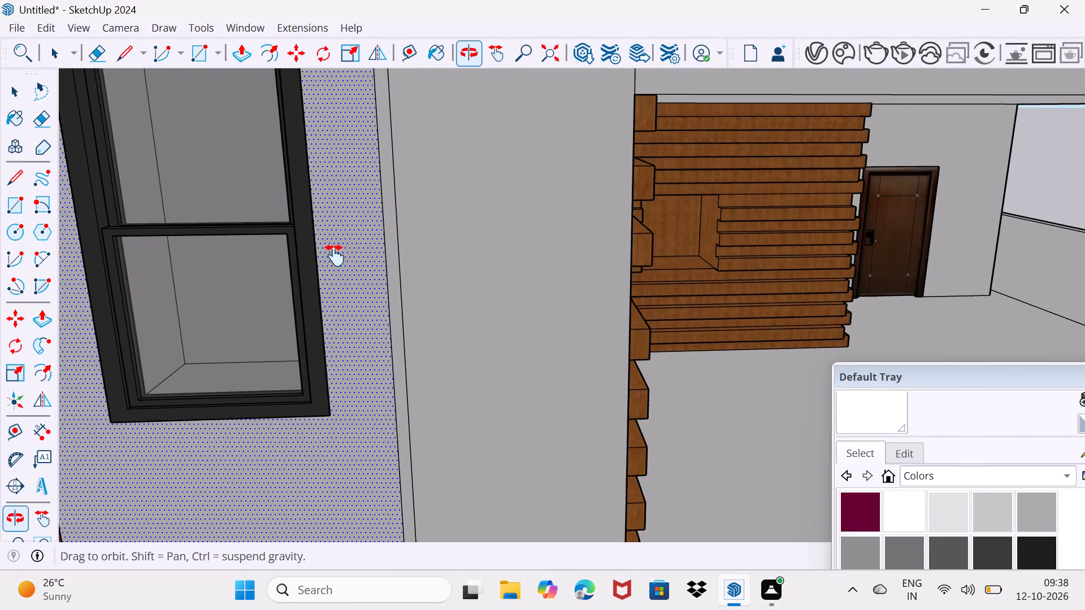
{"action": "middle_click_drag", "start_coordinate": [335, 255], "coordinate": [373, 387]}
{"action": "left_click_drag", "start_coordinate": [374, 382], "coordinate": [397, 351]}
{"action": "scroll", "coordinate": [298, 206], "scroll_direction": "up", "scroll_amount": 3}
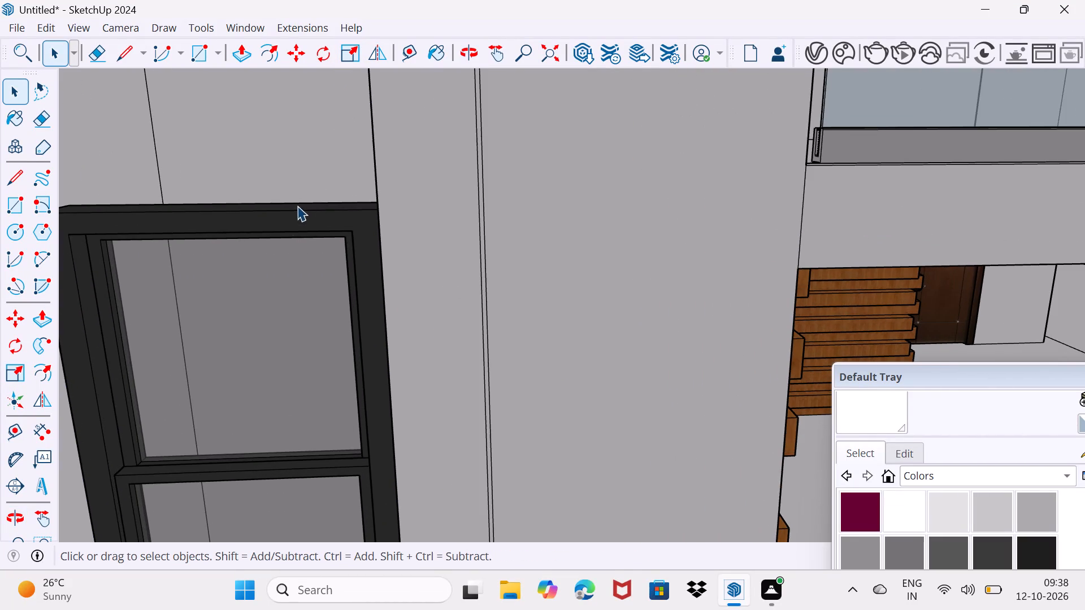
{"action": "left_click", "coordinate": [288, 219]}
{"action": "key", "text": "s"}
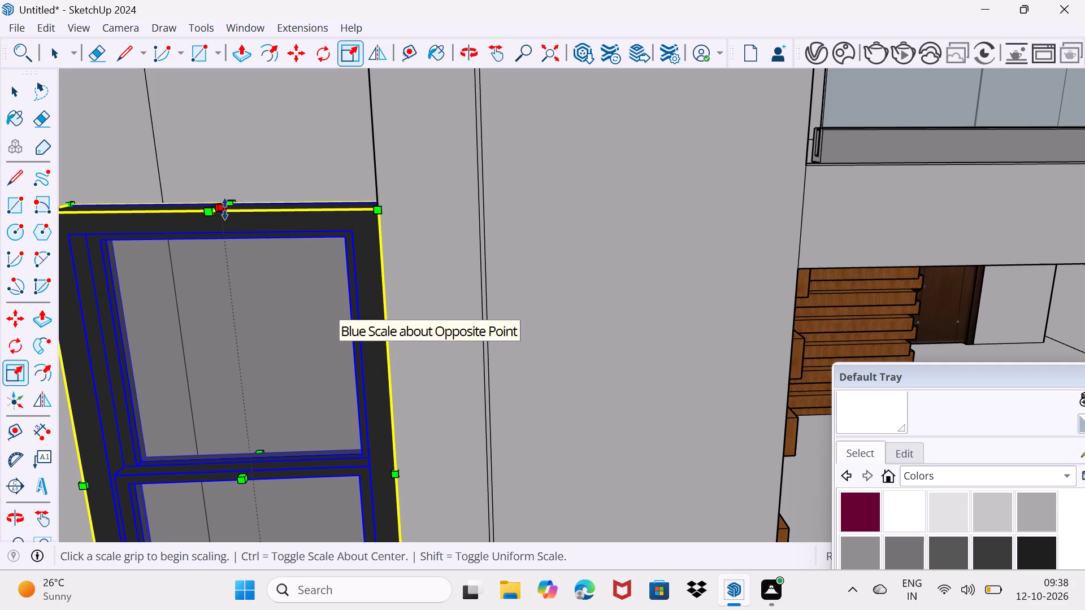
{"action": "left_click", "coordinate": [225, 209]}
{"action": "scroll", "coordinate": [227, 166], "scroll_direction": "down", "scroll_amount": 7}
{"action": "middle_click_drag", "start_coordinate": [227, 165], "coordinate": [248, 206], "text": "shift"}
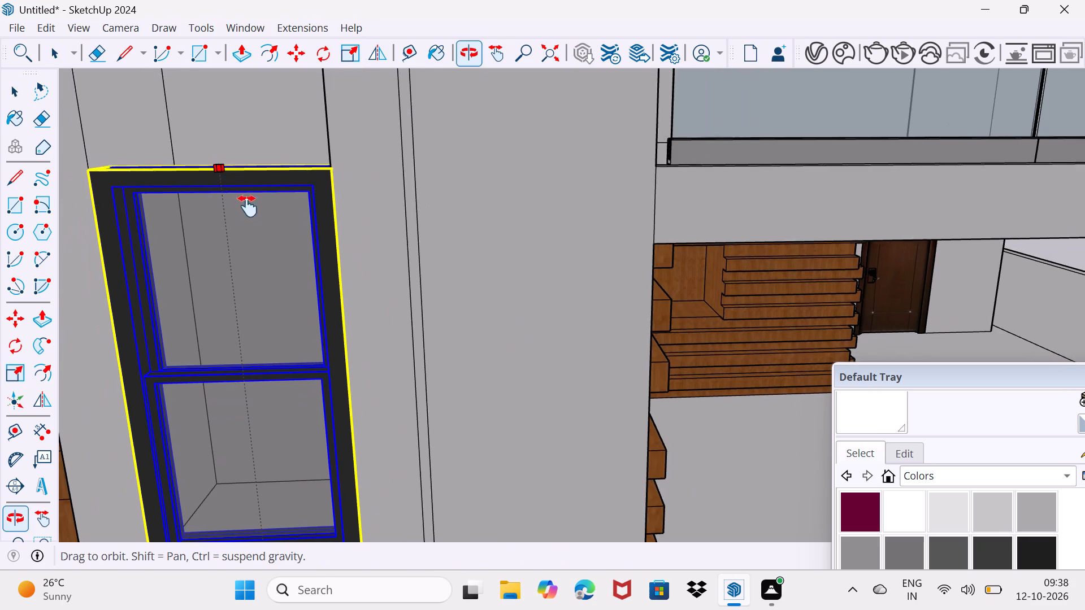
{"action": "middle_click_drag", "start_coordinate": [248, 206], "coordinate": [305, 409], "text": "shift"}
{"action": "scroll", "coordinate": [301, 387], "scroll_direction": "down", "scroll_amount": 3}
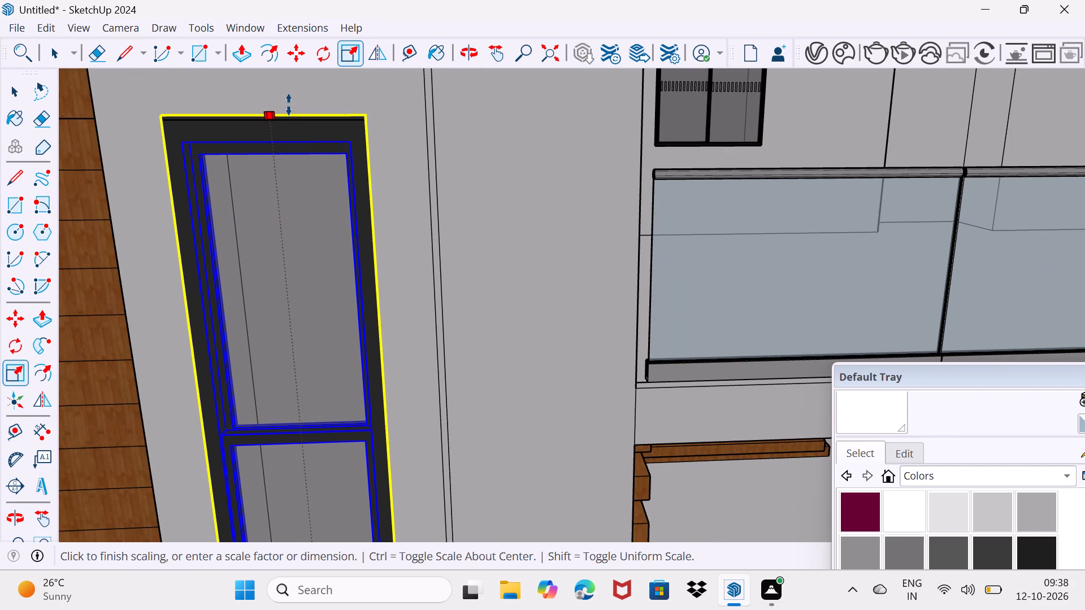
{"action": "left_click", "coordinate": [285, 119]}
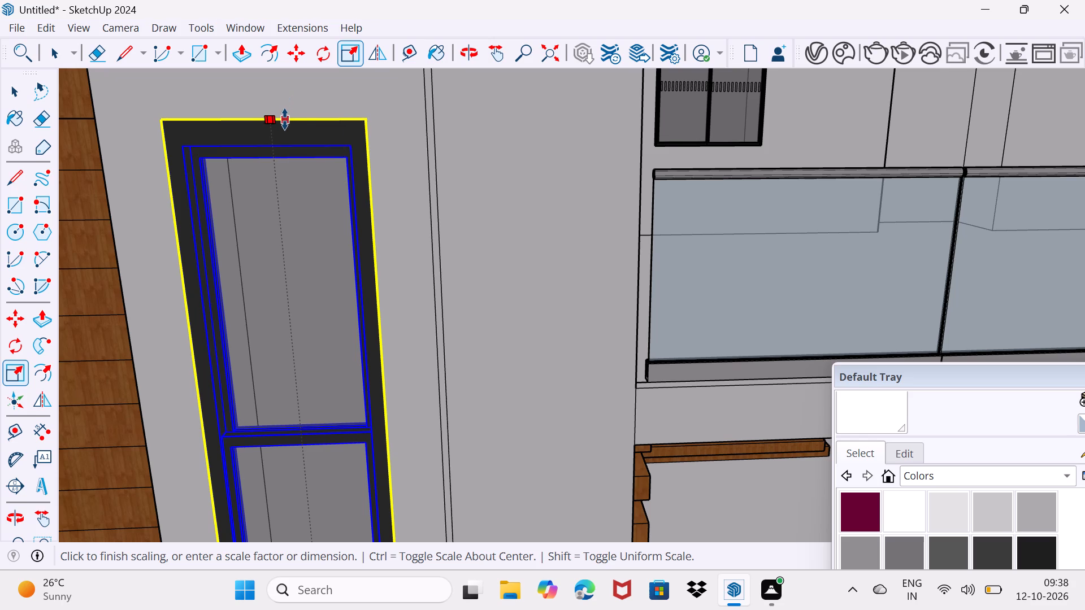
{"action": "key", "text": "space"}
{"action": "left_click_drag", "start_coordinate": [294, 108], "coordinate": [311, 94]}
Reopen the 3D Warehouse and search for "window" to find a model for the upper floor's large front opening.
{"action": "scroll", "coordinate": [283, 151], "scroll_direction": "down", "scroll_amount": 9}
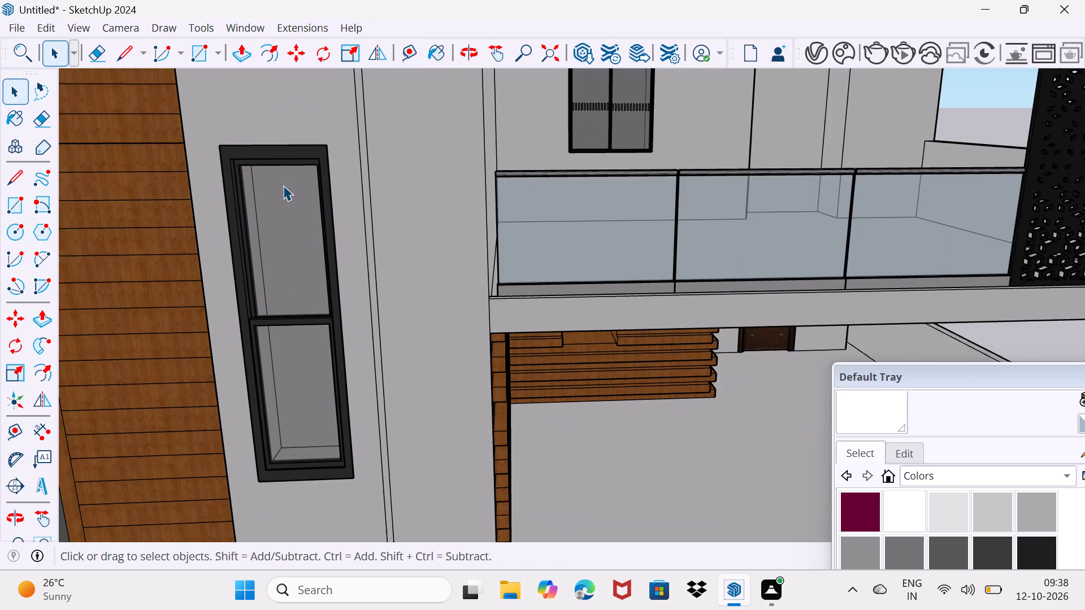
{"action": "scroll", "coordinate": [283, 185], "scroll_direction": "down", "scroll_amount": 2}
{"action": "middle_click_drag", "start_coordinate": [275, 282], "coordinate": [332, 225]}
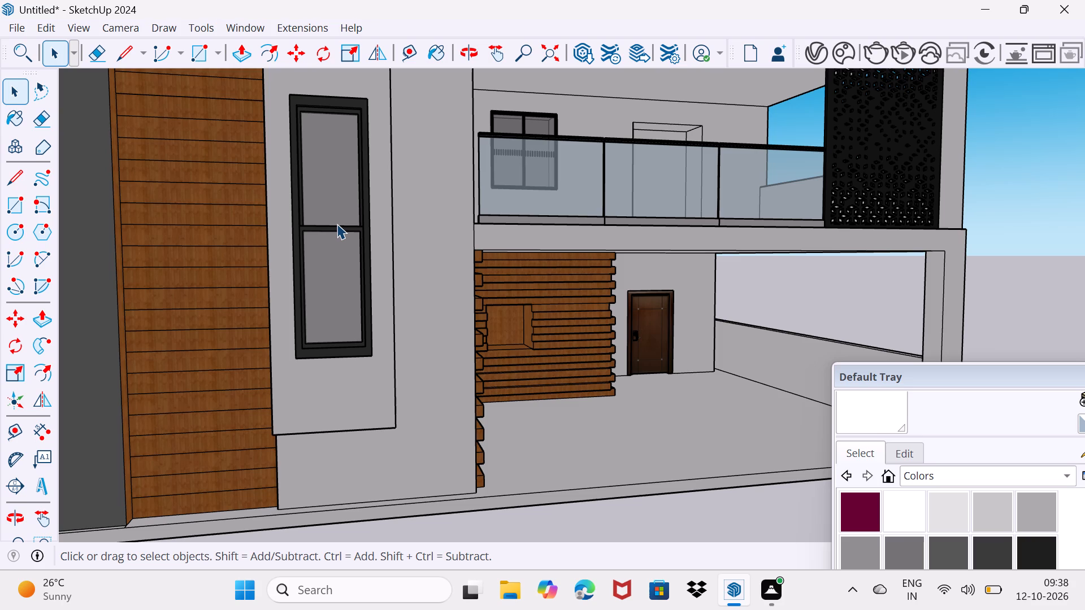
{"action": "scroll", "coordinate": [370, 197], "scroll_direction": "down", "scroll_amount": 3}
{"action": "middle_click_drag", "start_coordinate": [363, 187], "coordinate": [354, 243]}
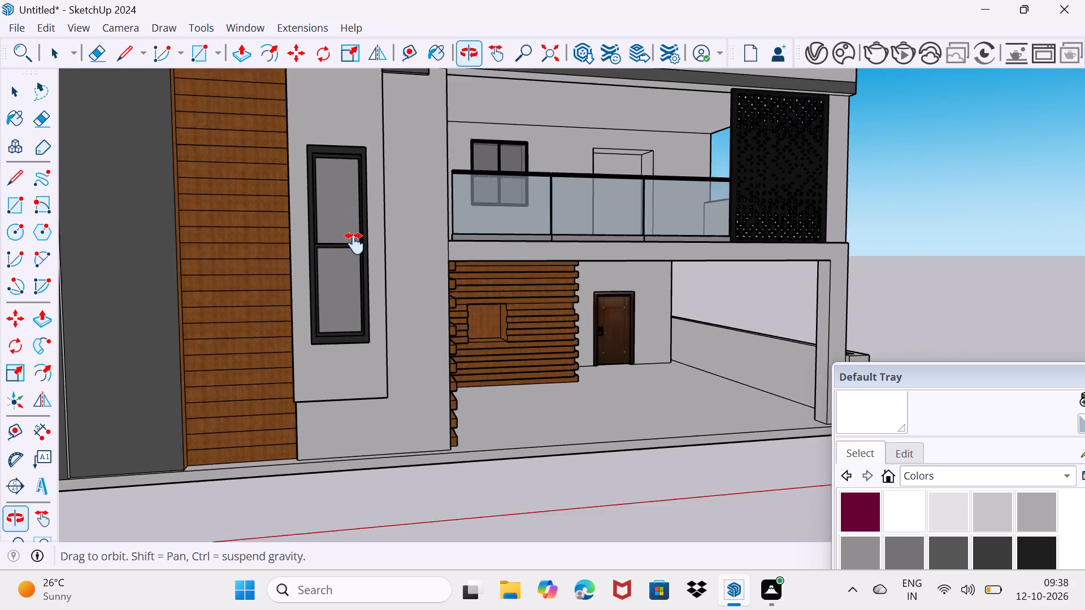
{"action": "middle_click_drag", "start_coordinate": [354, 243], "coordinate": [329, 344]}
{"action": "middle_click_drag", "start_coordinate": [268, 181], "coordinate": [326, 343]}
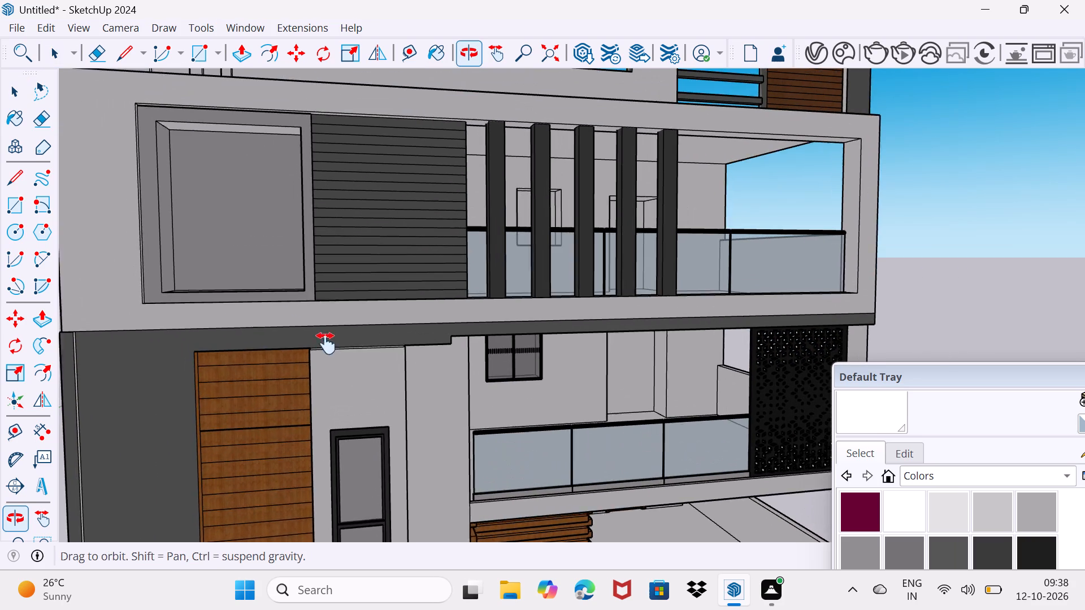
{"action": "middle_click_drag", "start_coordinate": [326, 343], "coordinate": [324, 331]}
{"action": "left_click", "coordinate": [242, 24]}
{"action": "left_click", "coordinate": [277, 156]}
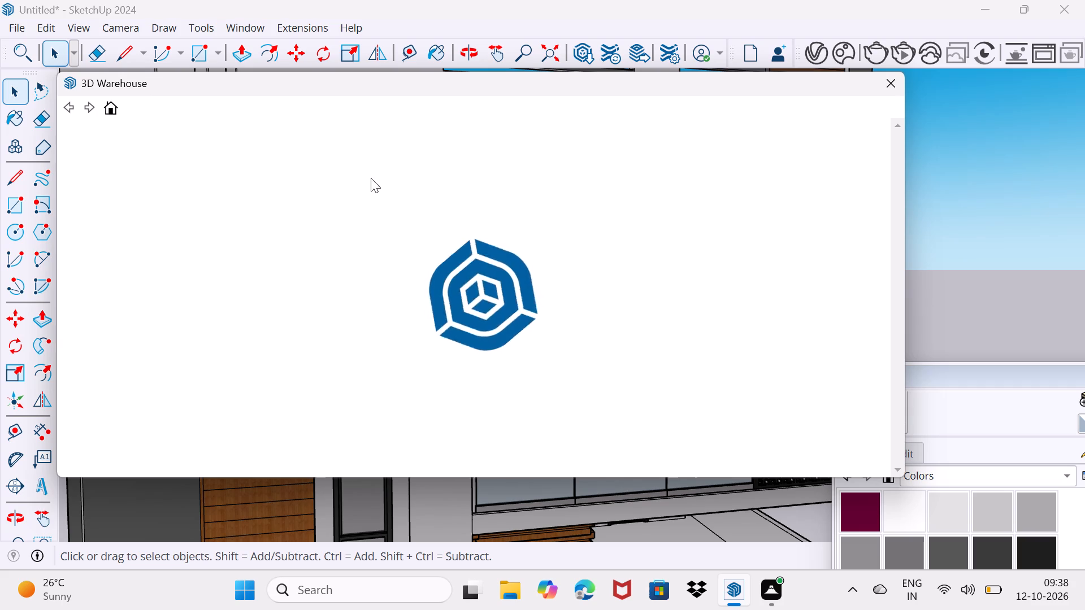
{"action": "left_click", "coordinate": [355, 149]}
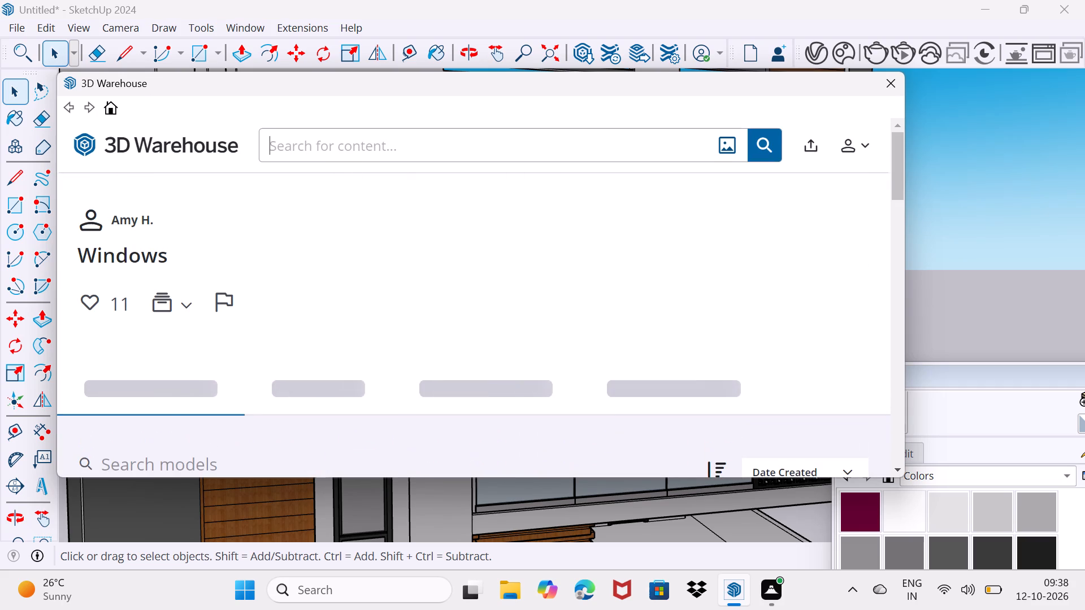
{"action": "type", "text": "window"}
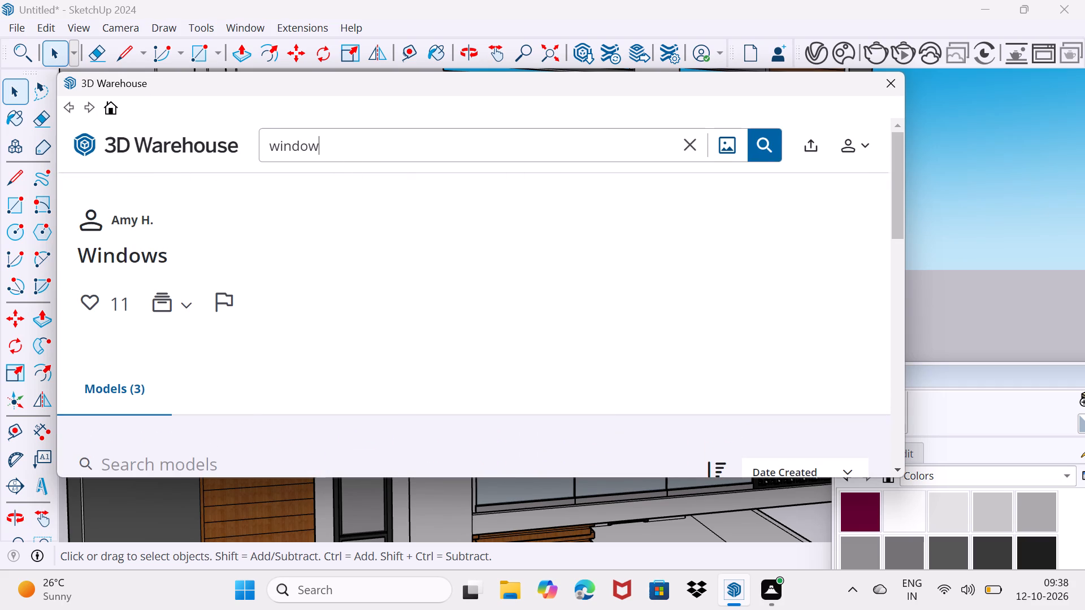
{"action": "key", "text": "Return"}
Look through the individual models matching "window" for a dark-framed style.
{"action": "scroll", "coordinate": [404, 145], "scroll_direction": "down", "scroll_amount": 1}
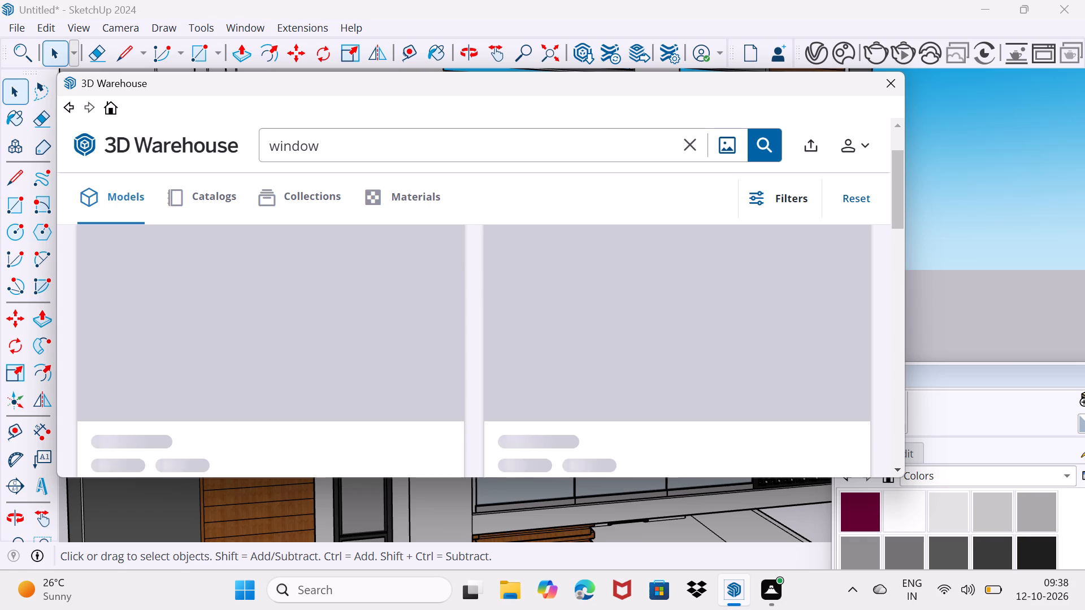
{"action": "scroll", "coordinate": [370, 257], "scroll_direction": "up", "scroll_amount": 1}
{"action": "scroll", "coordinate": [370, 257], "scroll_direction": "down", "scroll_amount": 8}
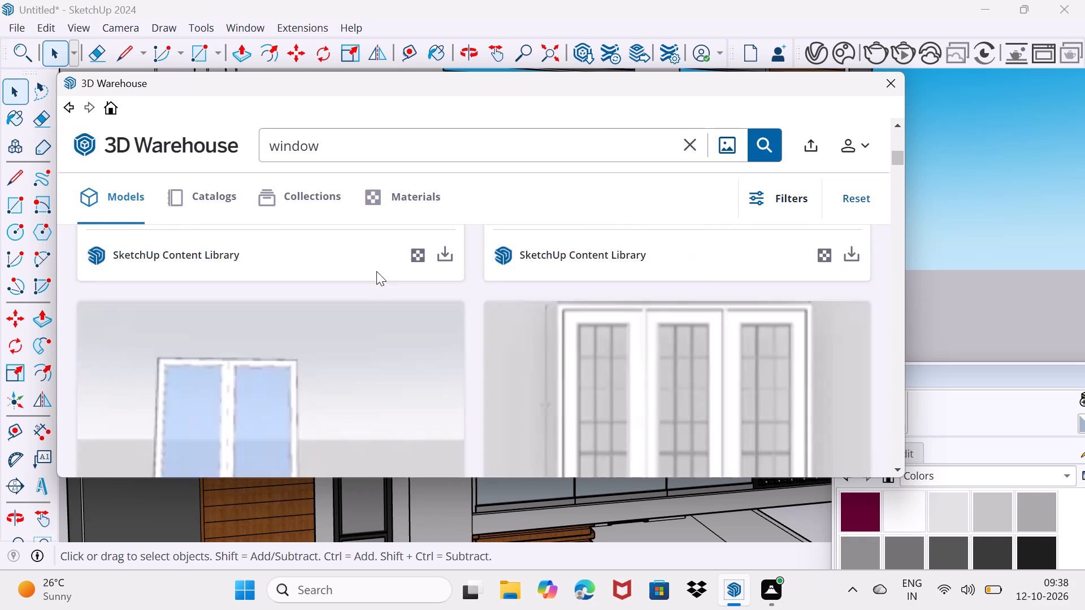
{"action": "scroll", "coordinate": [376, 273], "scroll_direction": "down", "scroll_amount": 15}
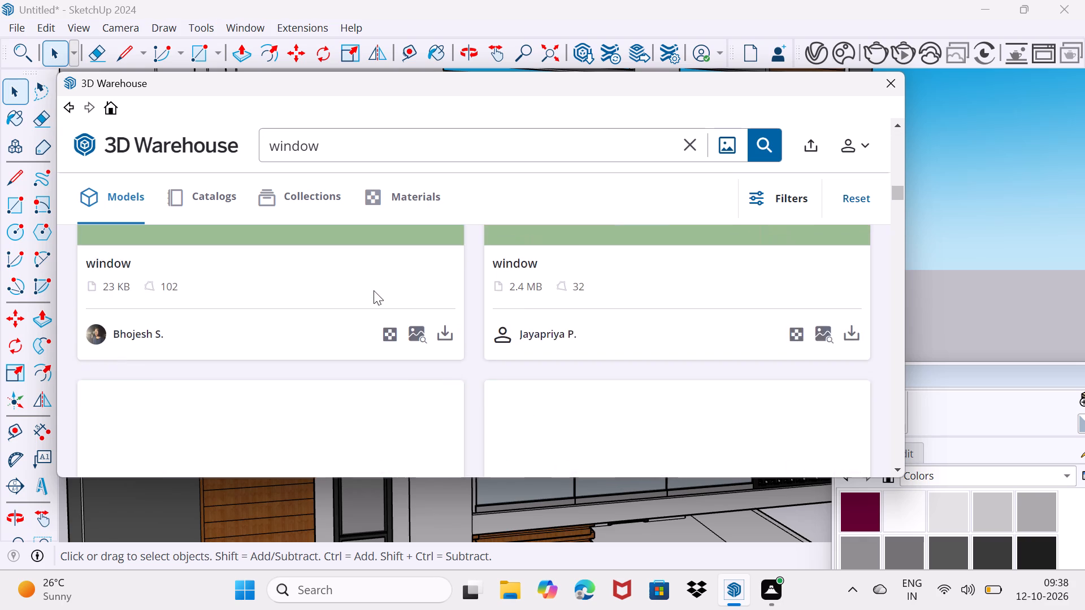
{"action": "scroll", "coordinate": [374, 290], "scroll_direction": "down", "scroll_amount": 3}
Browse the collections matching "window" for a set of modern black-framed windows.
{"action": "left_click", "coordinate": [313, 190]}
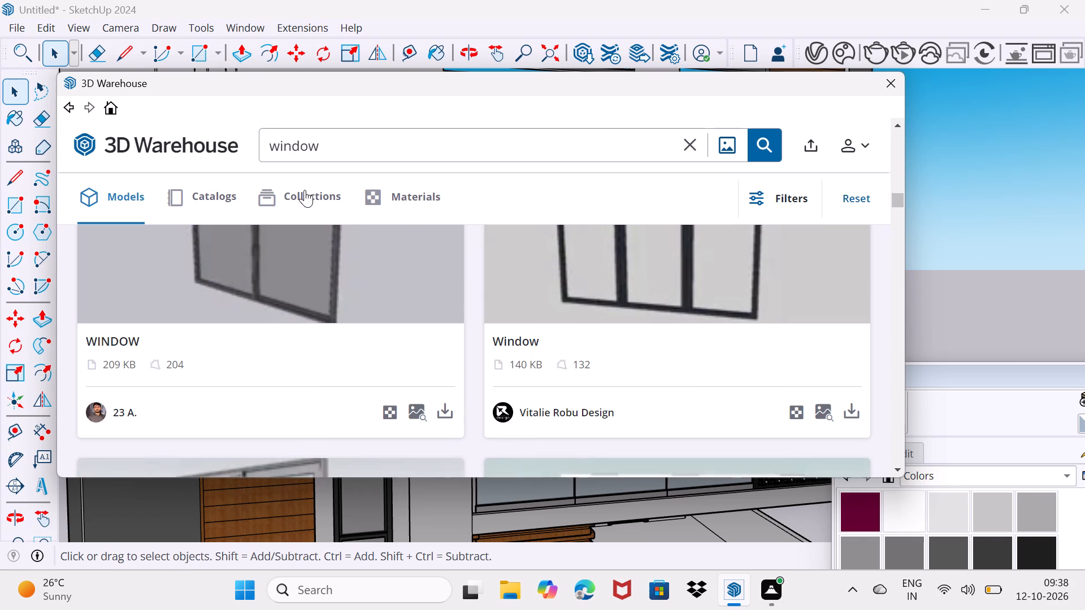
{"action": "left_click", "coordinate": [288, 195]}
{"action": "scroll", "coordinate": [297, 233], "scroll_direction": "down", "scroll_amount": 1}
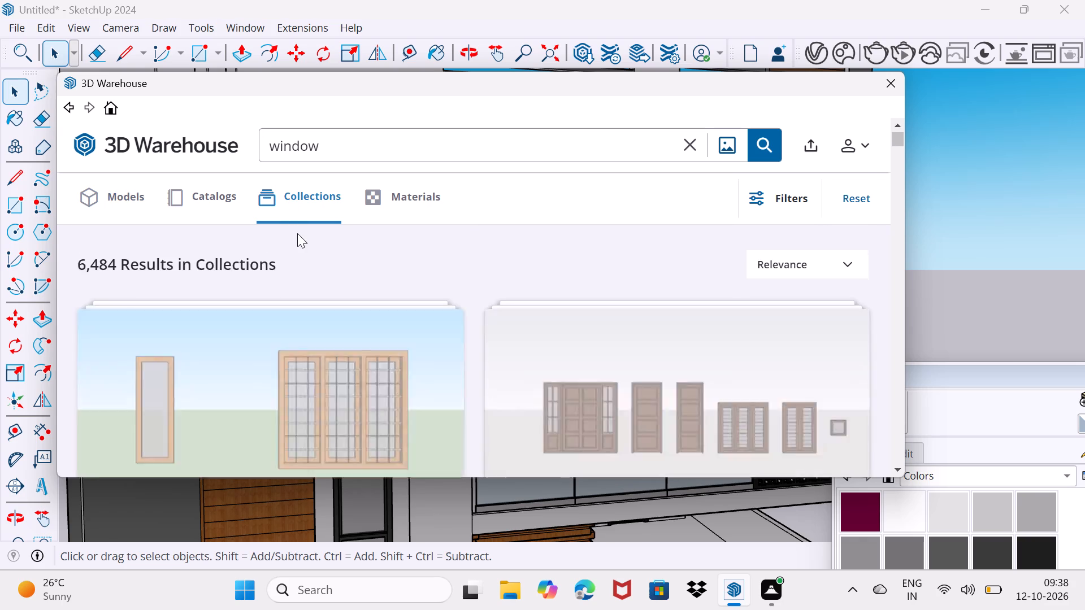
{"action": "scroll", "coordinate": [297, 233], "scroll_direction": "down", "scroll_amount": 9}
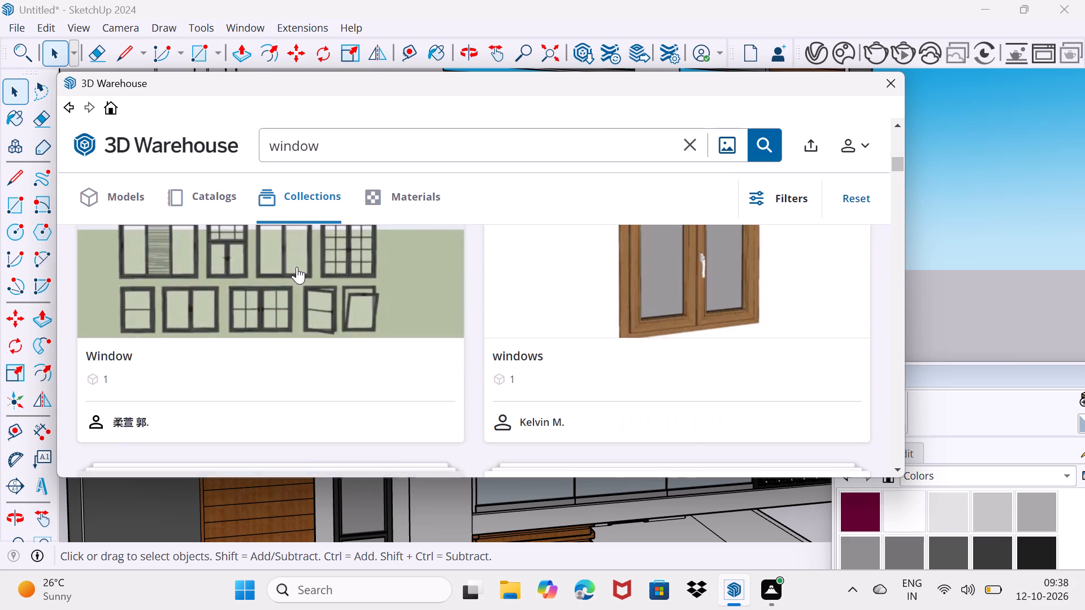
{"action": "scroll", "coordinate": [293, 281], "scroll_direction": "down", "scroll_amount": 10}
{"action": "scroll", "coordinate": [293, 289], "scroll_direction": "up", "scroll_amount": 3}
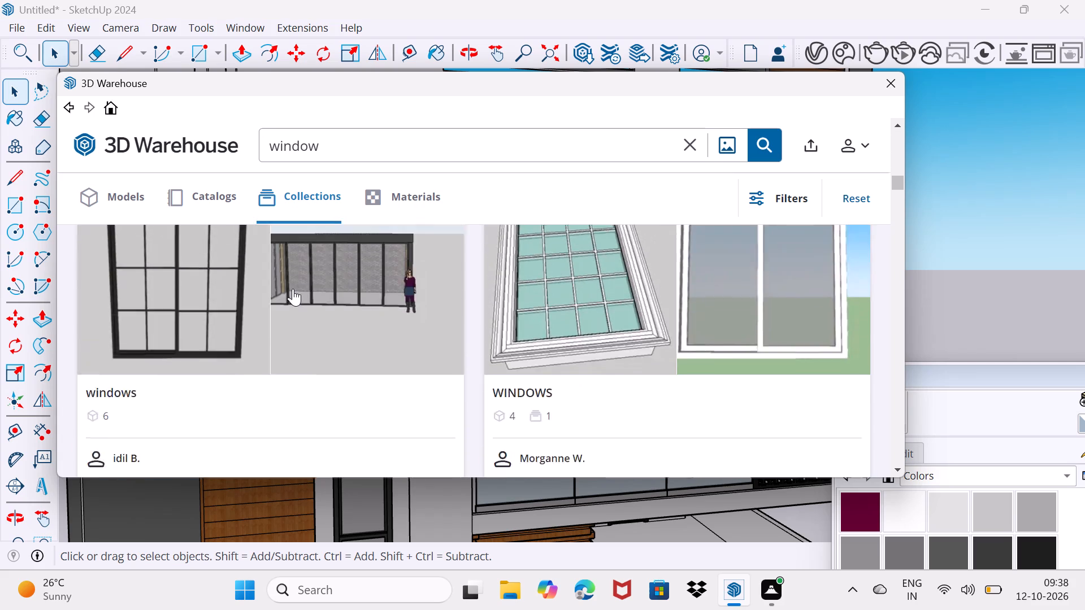
{"action": "scroll", "coordinate": [293, 289], "scroll_direction": "down", "scroll_amount": 12}
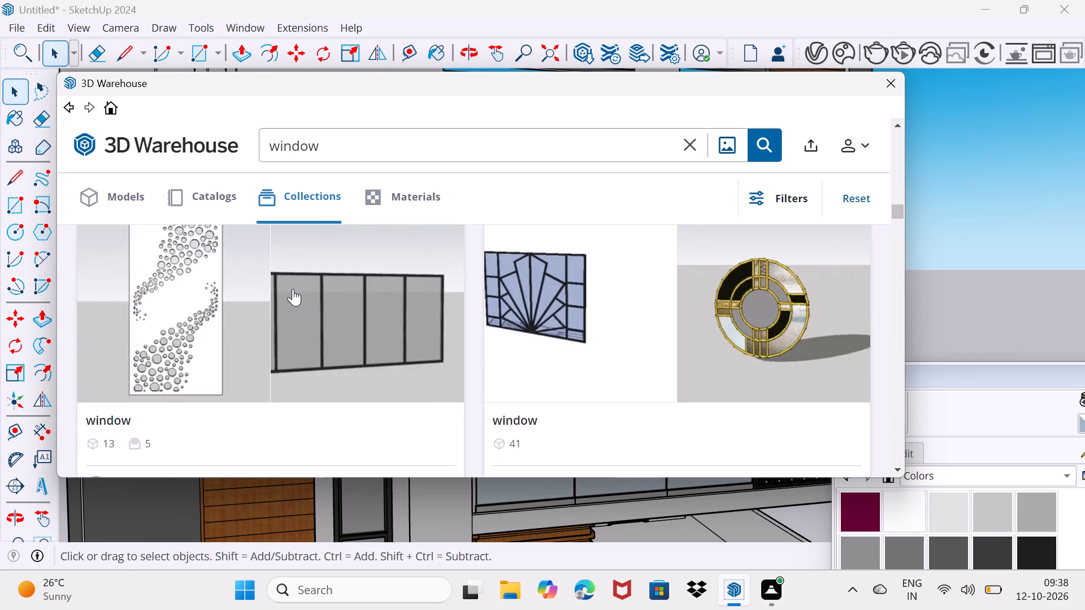
{"action": "scroll", "coordinate": [293, 299], "scroll_direction": "down", "scroll_amount": 10}
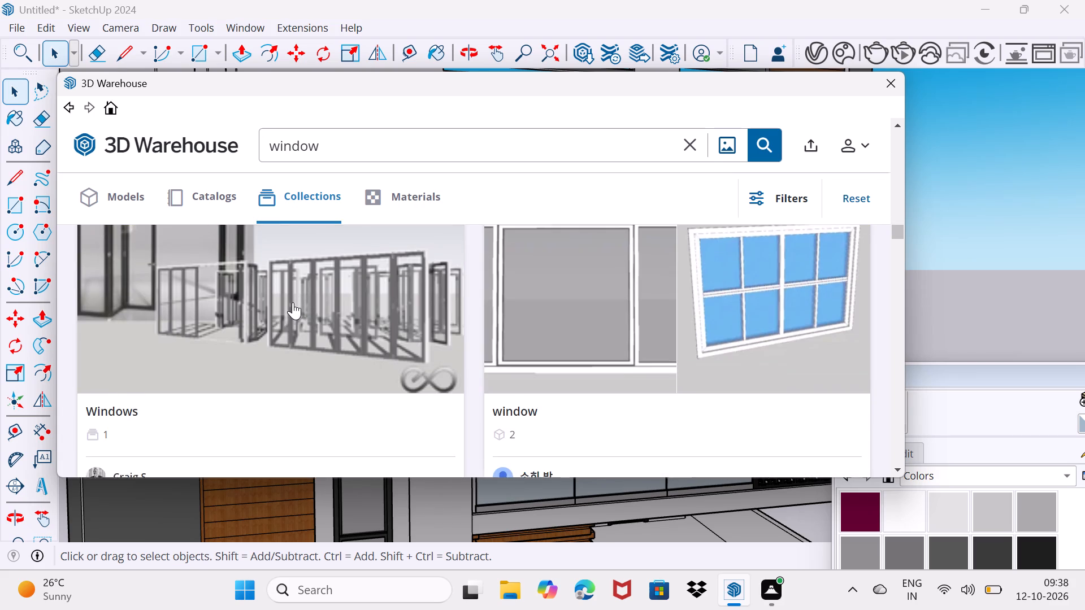
{"action": "scroll", "coordinate": [293, 302], "scroll_direction": "down", "scroll_amount": 2}
Load the "modern black window" model from its collection and place it at the lower-left corner of the upper floor's large front opening.
{"action": "left_click", "coordinate": [609, 319]}
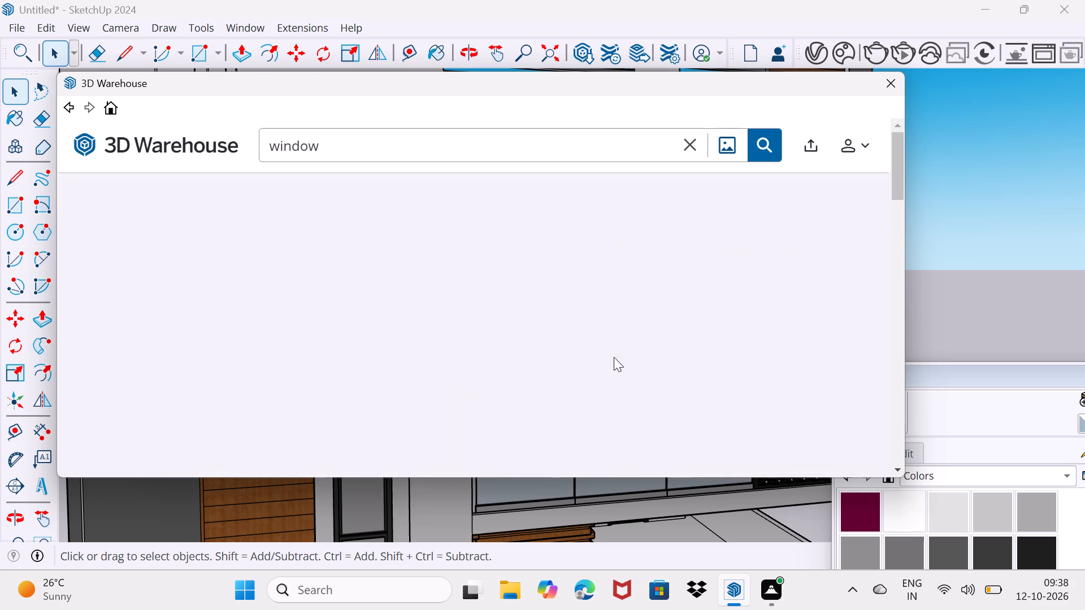
{"action": "scroll", "coordinate": [502, 316], "scroll_direction": "down", "scroll_amount": 6}
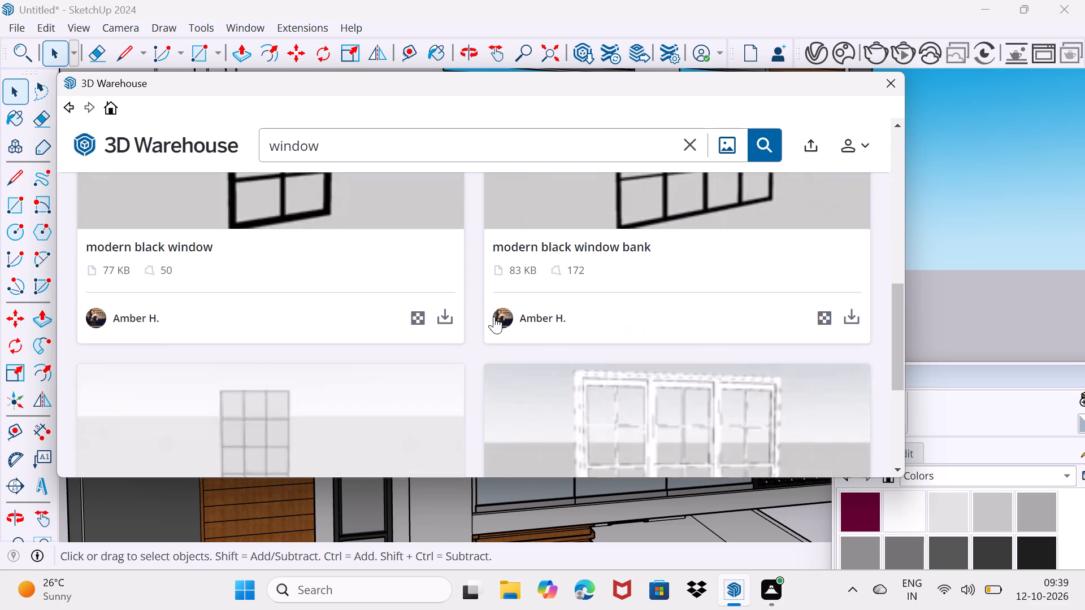
{"action": "left_click", "coordinate": [442, 326]}
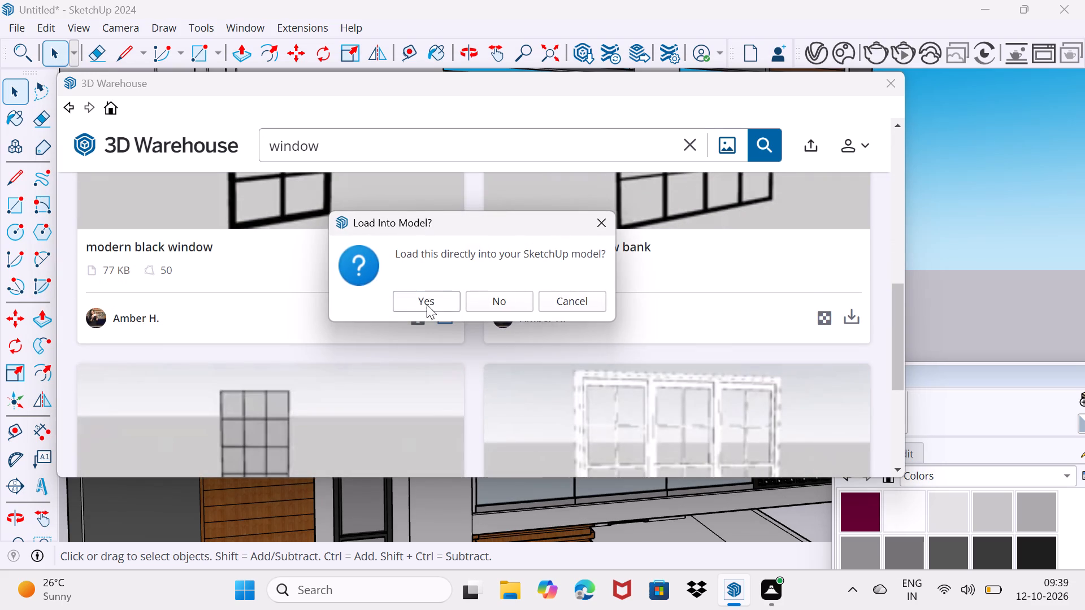
{"action": "left_click", "coordinate": [427, 304]}
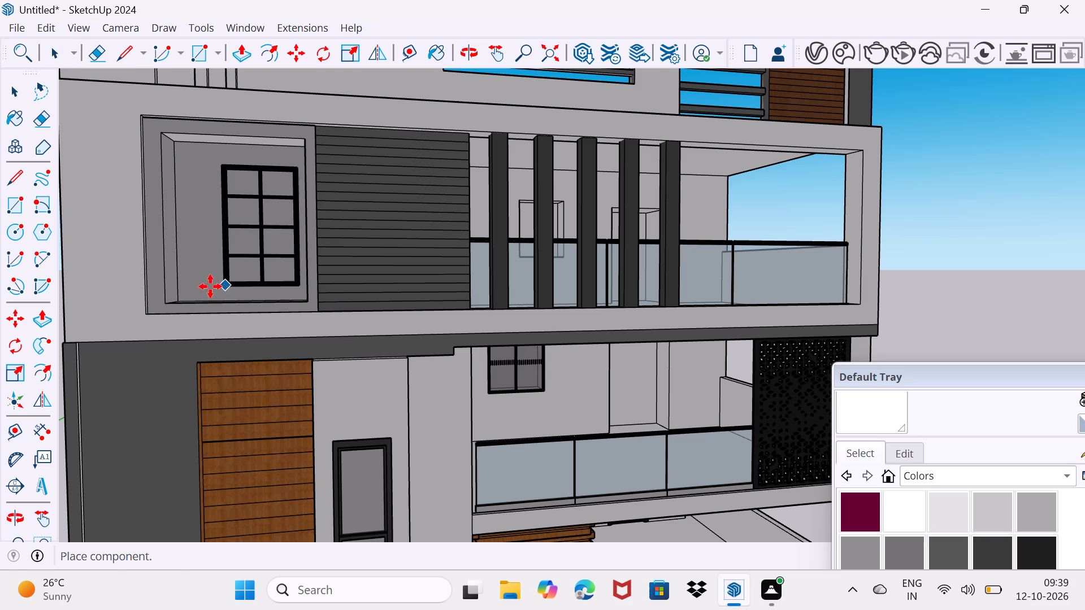
{"action": "scroll", "coordinate": [173, 301], "scroll_direction": "up", "scroll_amount": 8}
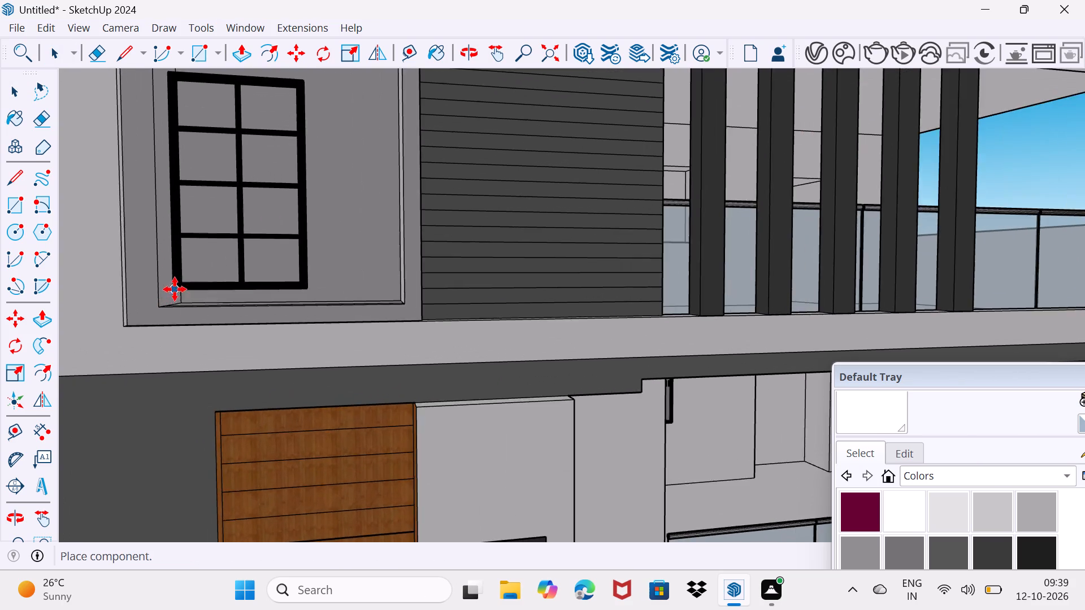
{"action": "scroll", "coordinate": [175, 289], "scroll_direction": "up", "scroll_amount": 2}
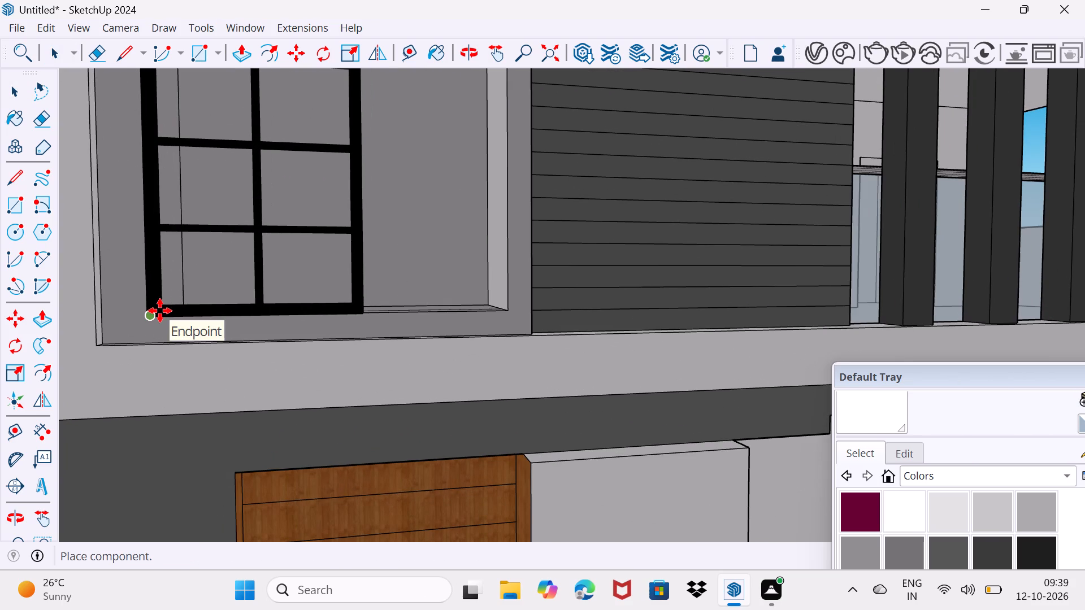
{"action": "left_click", "coordinate": [160, 311]}
Scale the modern black window in width to the right edge of the upper-floor opening.
{"action": "middle_click_drag", "start_coordinate": [303, 285], "coordinate": [54, 321]}
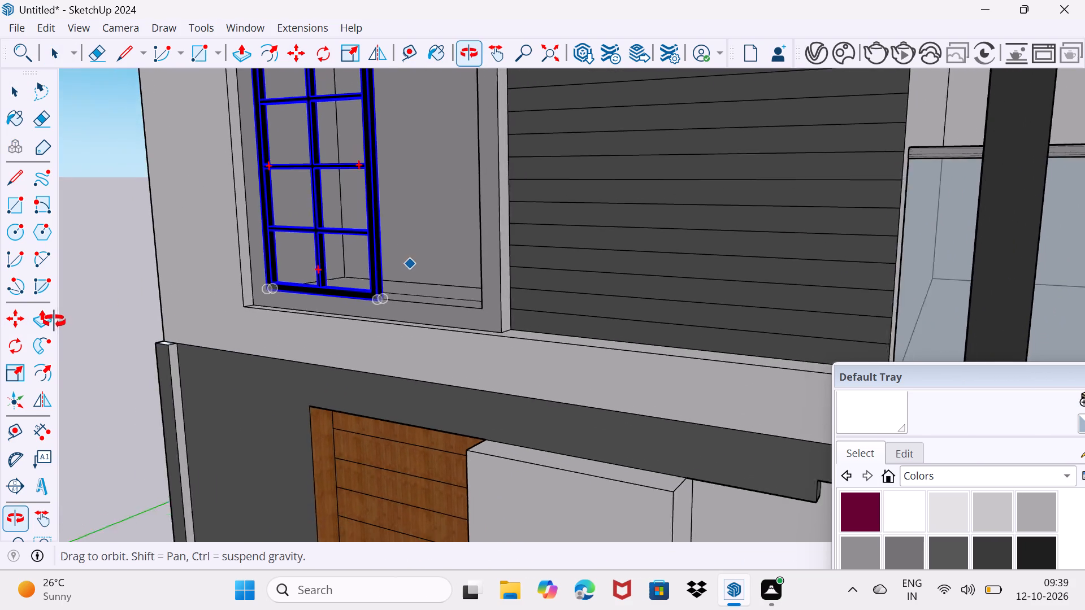
{"action": "middle_click_drag", "start_coordinate": [54, 321], "coordinate": [60, 313]}
{"action": "scroll", "coordinate": [453, 282], "scroll_direction": "up", "scroll_amount": 2}
{"action": "key", "text": "s"}
{"action": "scroll", "coordinate": [374, 145], "scroll_direction": "up", "scroll_amount": 2}
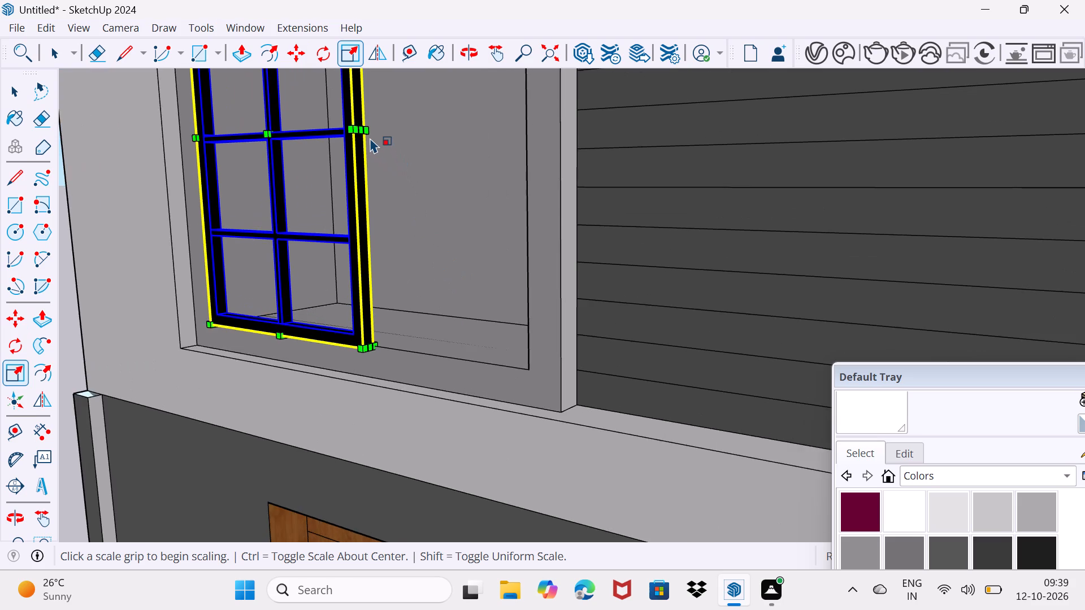
{"action": "scroll", "coordinate": [370, 138], "scroll_direction": "up", "scroll_amount": 4}
{"action": "left_click", "coordinate": [354, 125]}
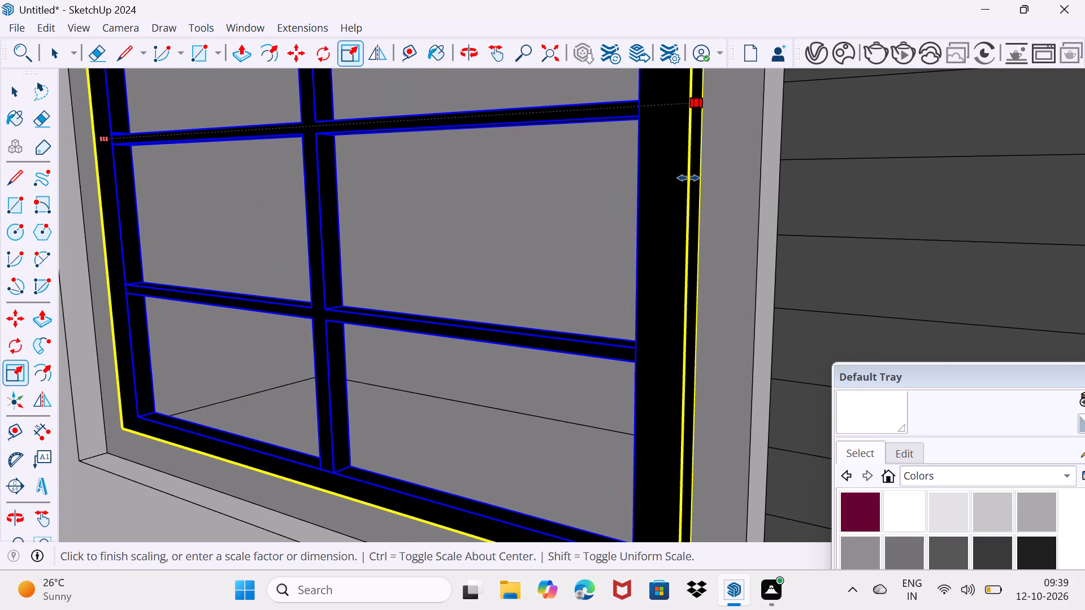
{"action": "scroll", "coordinate": [687, 177], "scroll_direction": "up", "scroll_amount": 7}
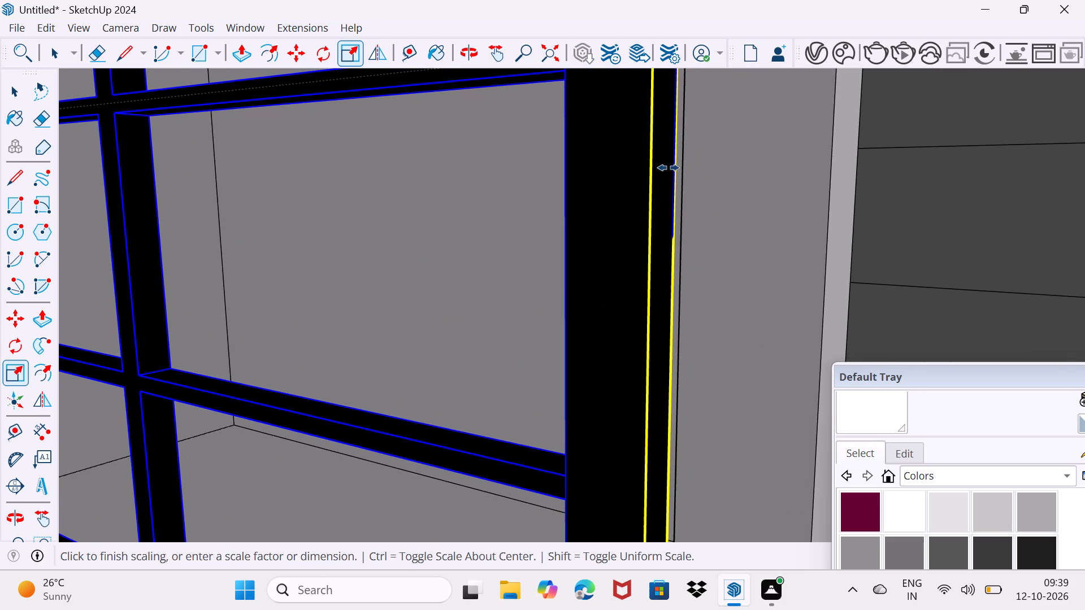
{"action": "left_click", "coordinate": [673, 168]}
Scale the modern black window in height up to the opening's top edge and deselect it.
{"action": "scroll", "coordinate": [663, 174], "scroll_direction": "down", "scroll_amount": 3}
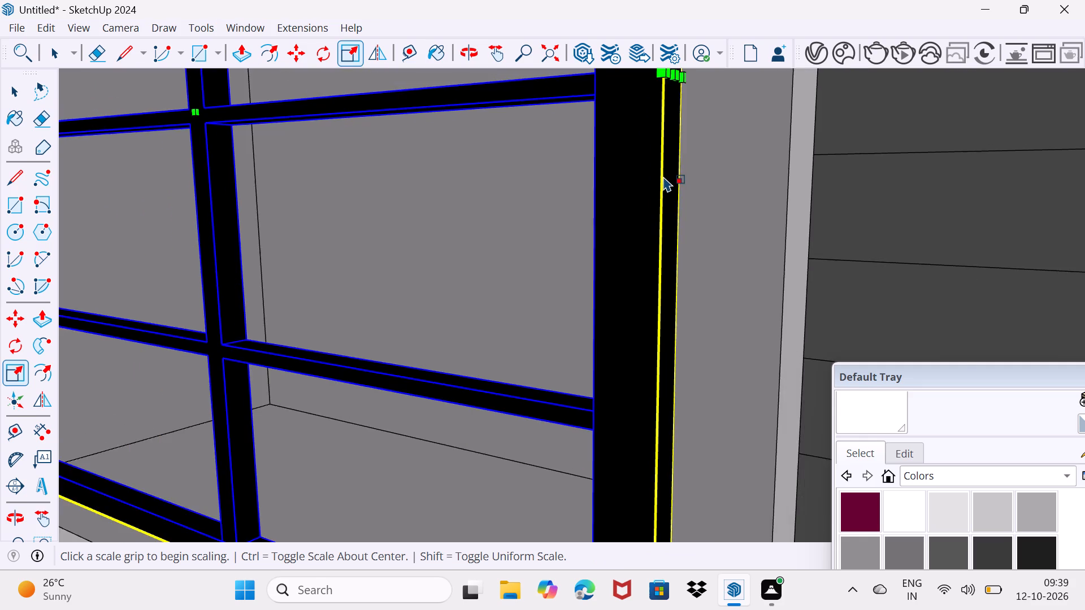
{"action": "scroll", "coordinate": [663, 176], "scroll_direction": "down", "scroll_amount": 8}
{"action": "middle_click_drag", "start_coordinate": [506, 159], "coordinate": [531, 329], "text": "shift"}
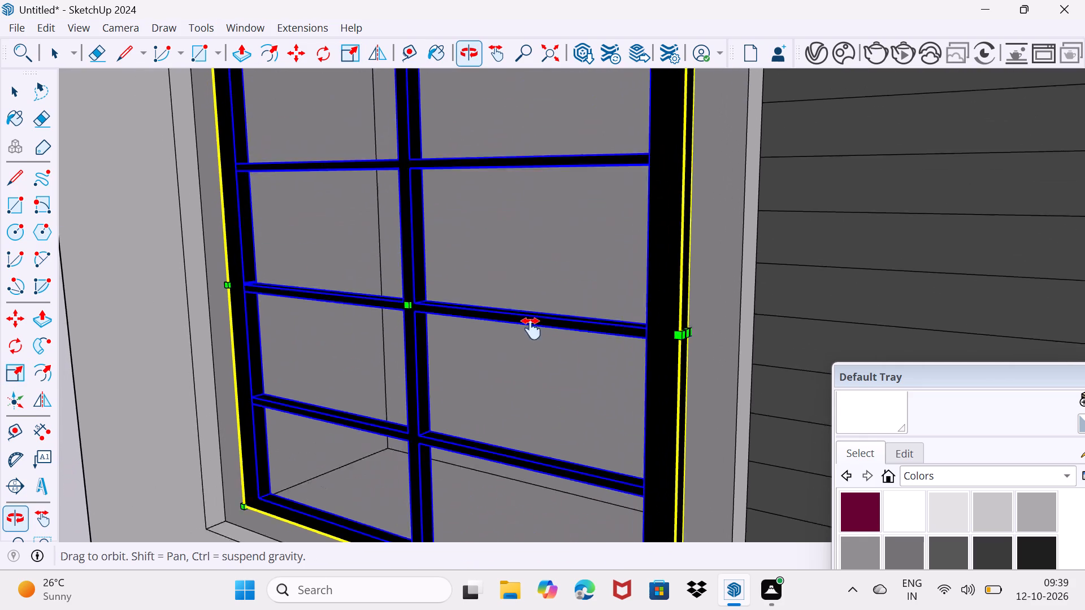
{"action": "middle_click_drag", "start_coordinate": [531, 329], "coordinate": [544, 441], "text": "shift"}
{"action": "scroll", "coordinate": [455, 233], "scroll_direction": "up", "scroll_amount": 2}
{"action": "middle_click_drag", "start_coordinate": [453, 229], "coordinate": [462, 262], "text": "shift"}
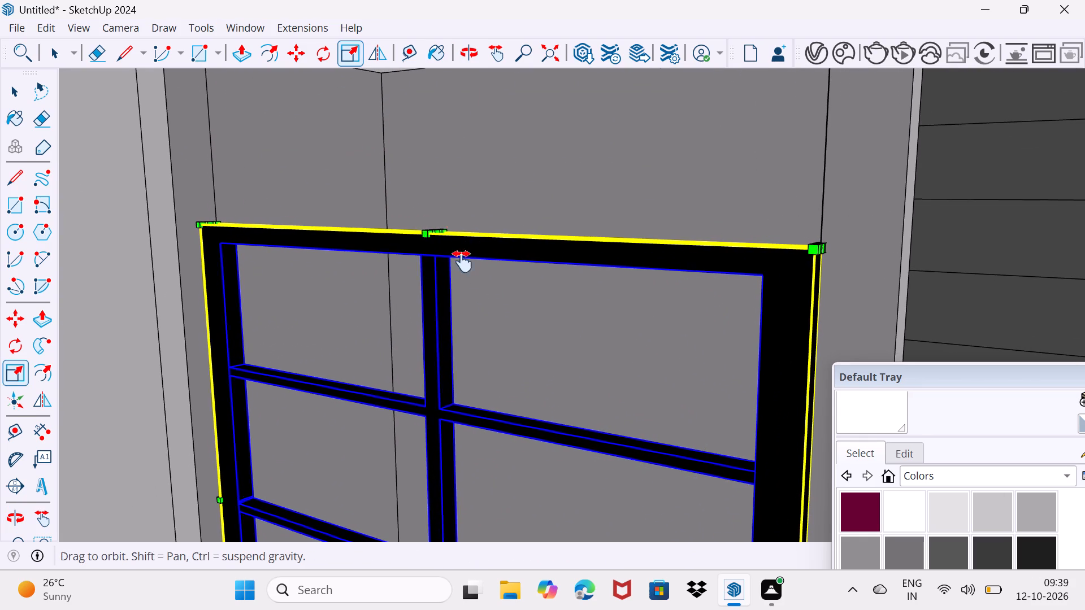
{"action": "middle_click_drag", "start_coordinate": [462, 262], "coordinate": [475, 310], "text": "shift"}
{"action": "scroll", "coordinate": [467, 343], "scroll_direction": "up", "scroll_amount": 2}
{"action": "left_click_drag", "start_coordinate": [470, 358], "coordinate": [475, 349]}
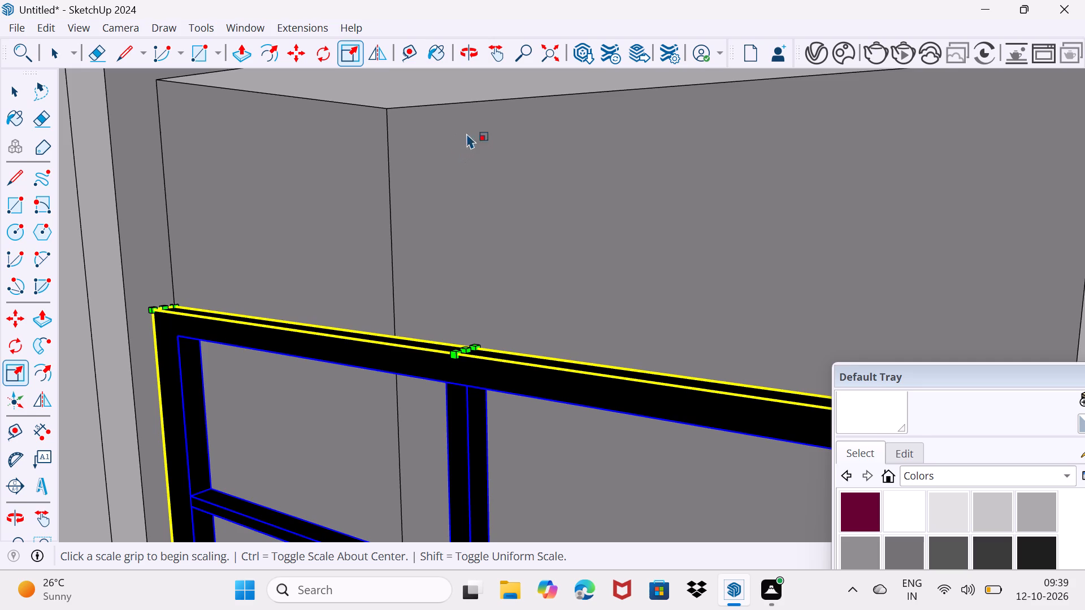
{"action": "scroll", "coordinate": [463, 129], "scroll_direction": "down", "scroll_amount": 3}
{"action": "middle_click_drag", "start_coordinate": [463, 130], "coordinate": [463, 178], "text": "shift"}
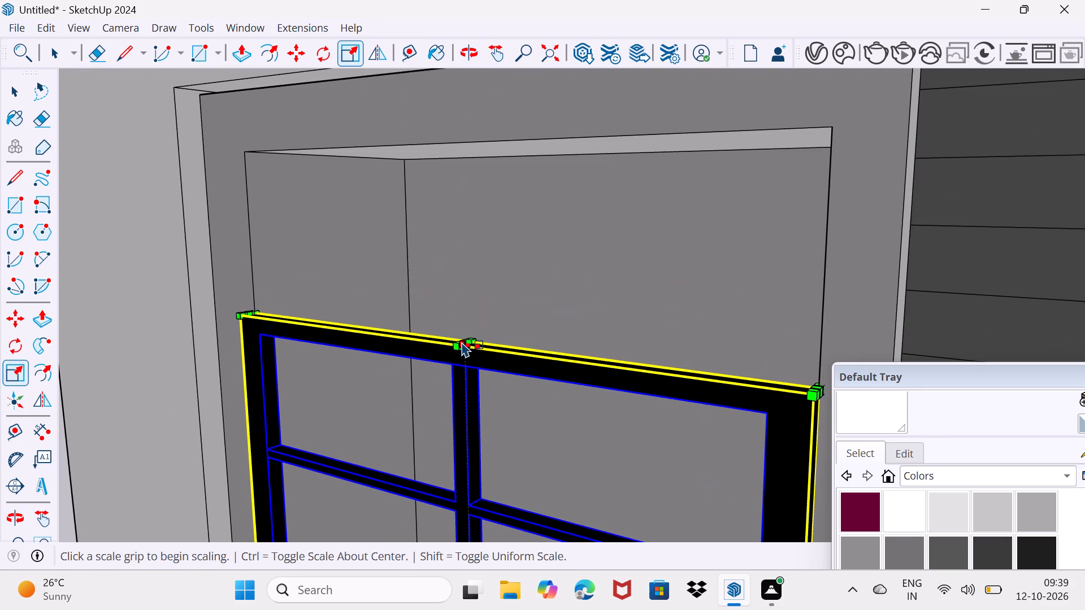
{"action": "scroll", "coordinate": [462, 342], "scroll_direction": "up", "scroll_amount": 3}
{"action": "left_click", "coordinate": [470, 340]}
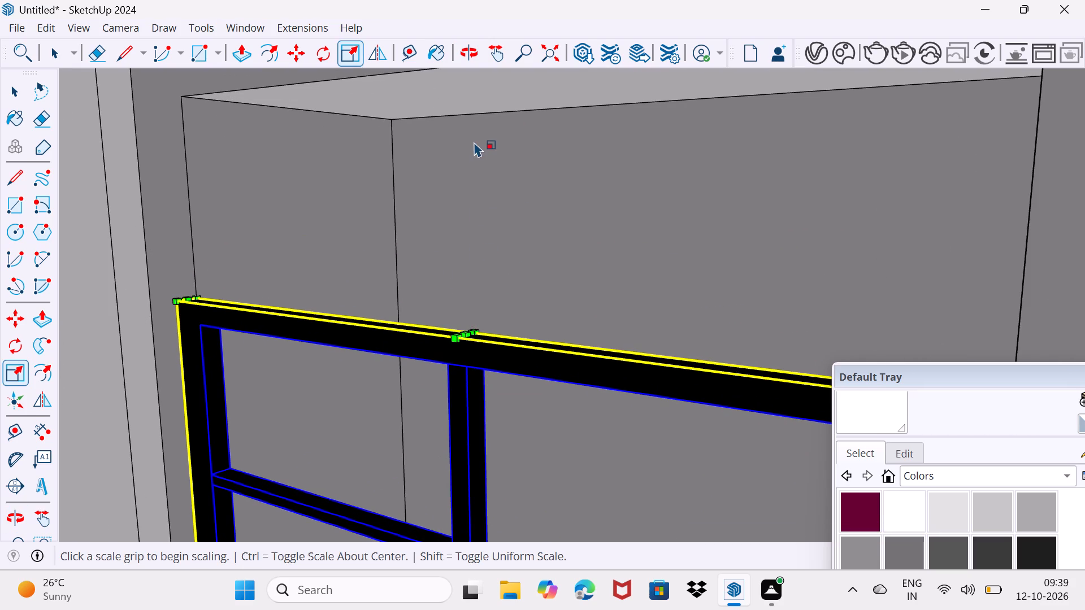
{"action": "scroll", "coordinate": [463, 194], "scroll_direction": "down", "scroll_amount": 2}
{"action": "left_click_drag", "start_coordinate": [468, 304], "coordinate": [469, 299]}
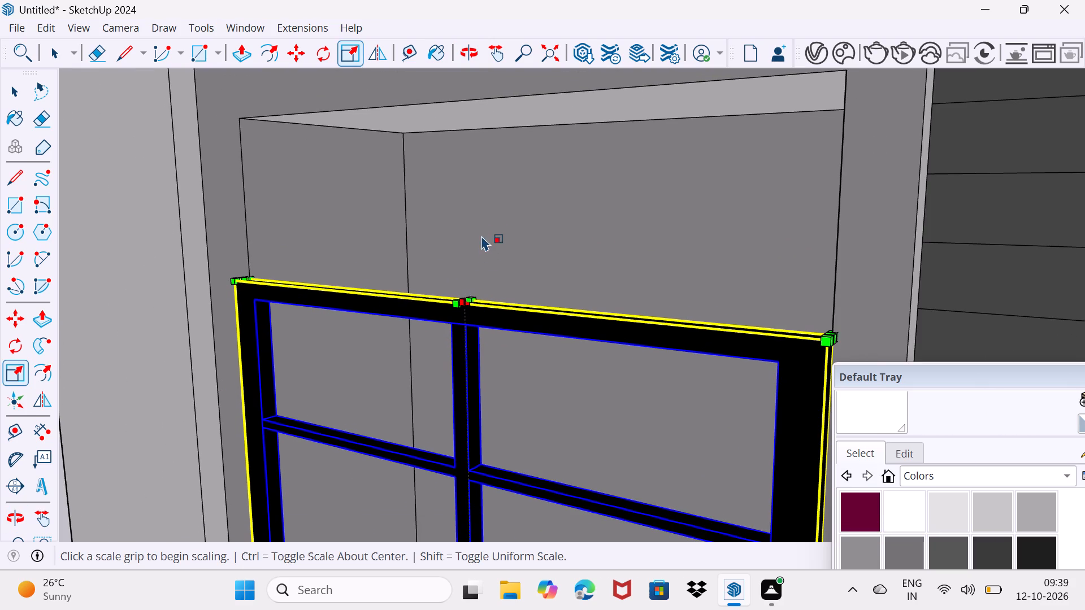
{"action": "left_click", "coordinate": [468, 291]}
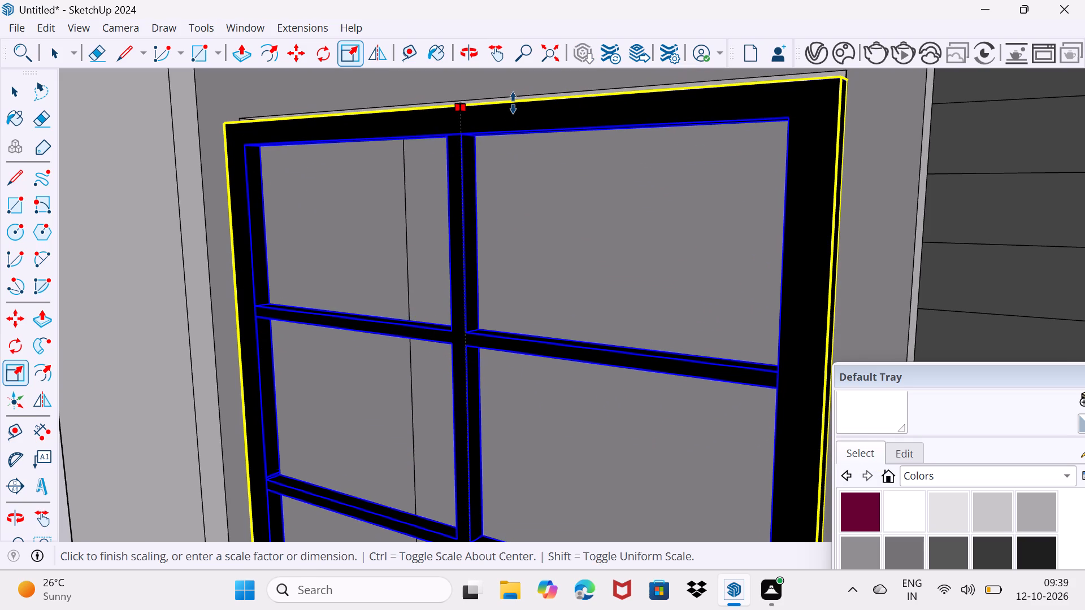
{"action": "left_click", "coordinate": [514, 97]}
{"action": "key", "text": "space"}
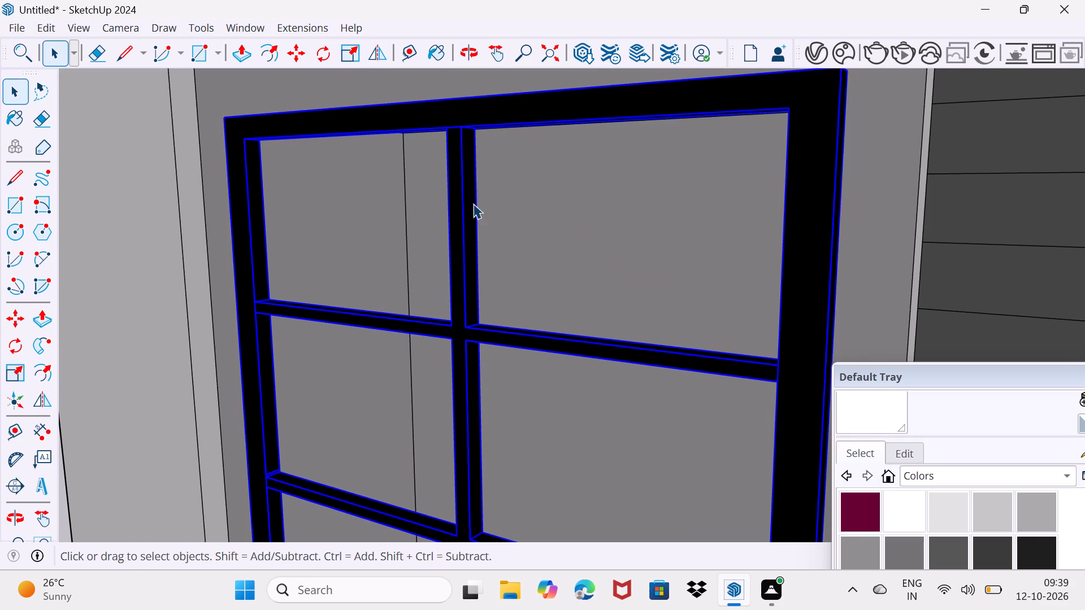
{"action": "left_click_drag", "start_coordinate": [473, 204], "coordinate": [506, 172]}
Move the modern black window back by its frame depth so it sits flush inside the opening, and deselect it.
{"action": "scroll", "coordinate": [488, 160], "scroll_direction": "down", "scroll_amount": 11}
{"action": "scroll", "coordinate": [509, 366], "scroll_direction": "up", "scroll_amount": 4}
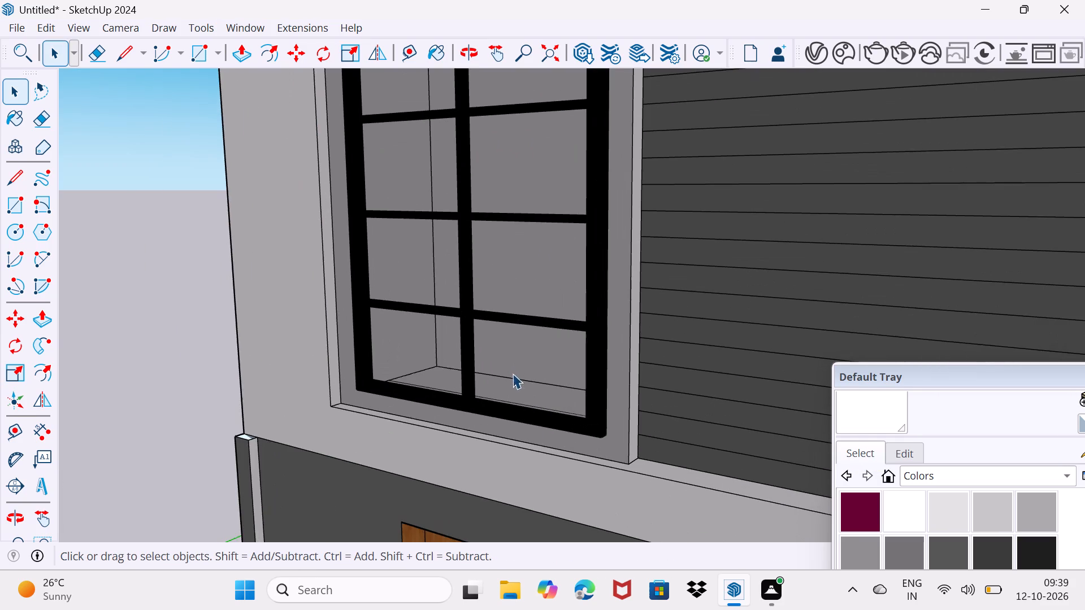
{"action": "middle_click_drag", "start_coordinate": [539, 430], "coordinate": [619, 437]}
{"action": "left_click", "coordinate": [636, 432]}
{"action": "scroll", "coordinate": [637, 433], "scroll_direction": "up", "scroll_amount": 8}
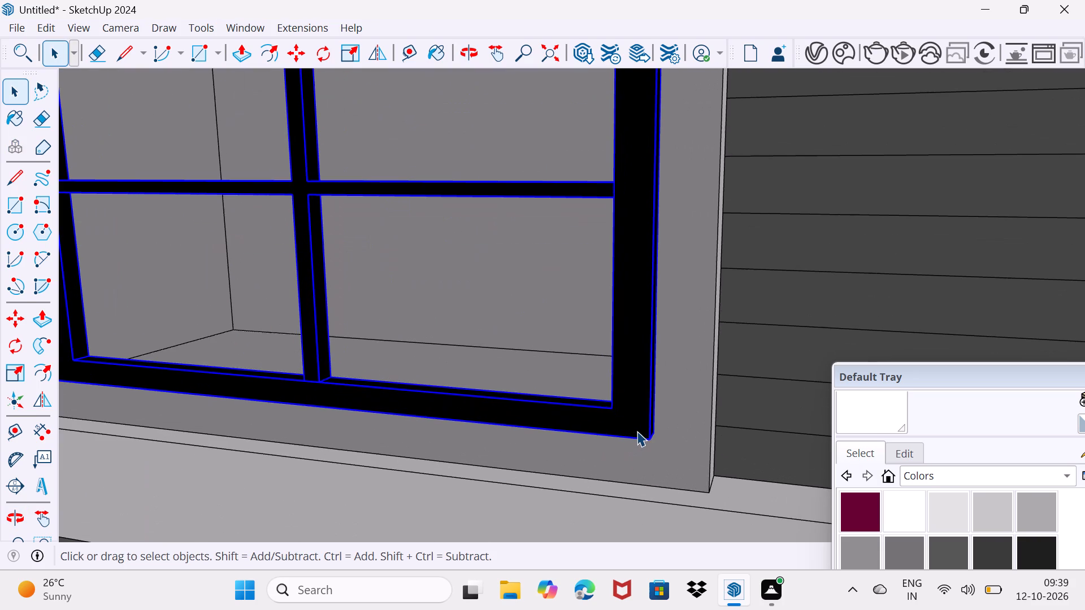
{"action": "key", "text": "m"}
{"action": "left_click", "coordinate": [645, 439]}
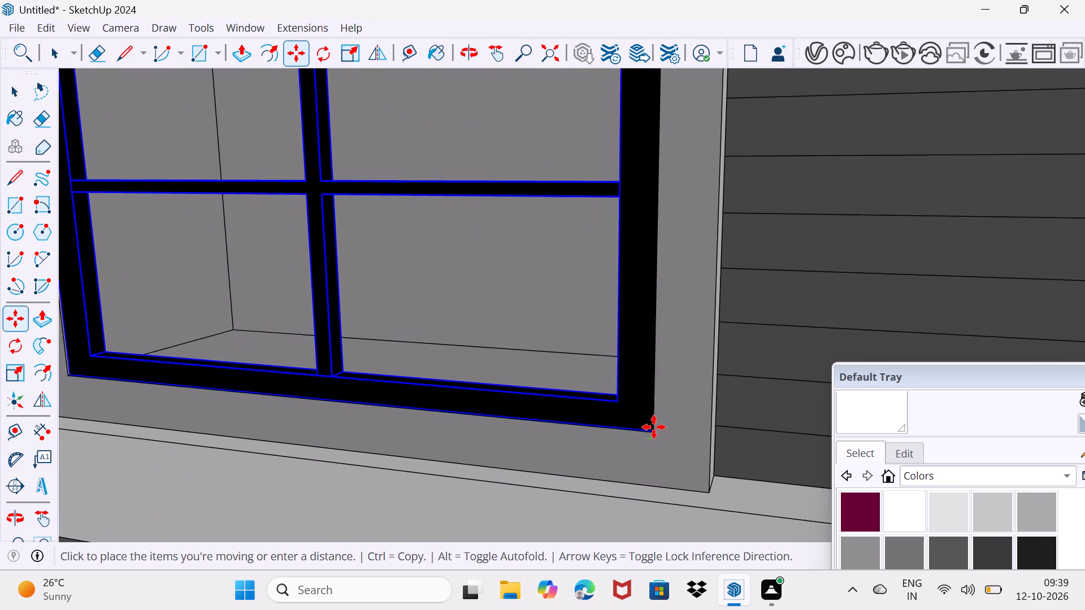
{"action": "left_click", "coordinate": [654, 426]}
{"action": "key", "text": "space"}
{"action": "left_click_drag", "start_coordinate": [663, 417], "coordinate": [692, 381]}
{"action": "scroll", "coordinate": [669, 359], "scroll_direction": "down", "scroll_amount": 3}
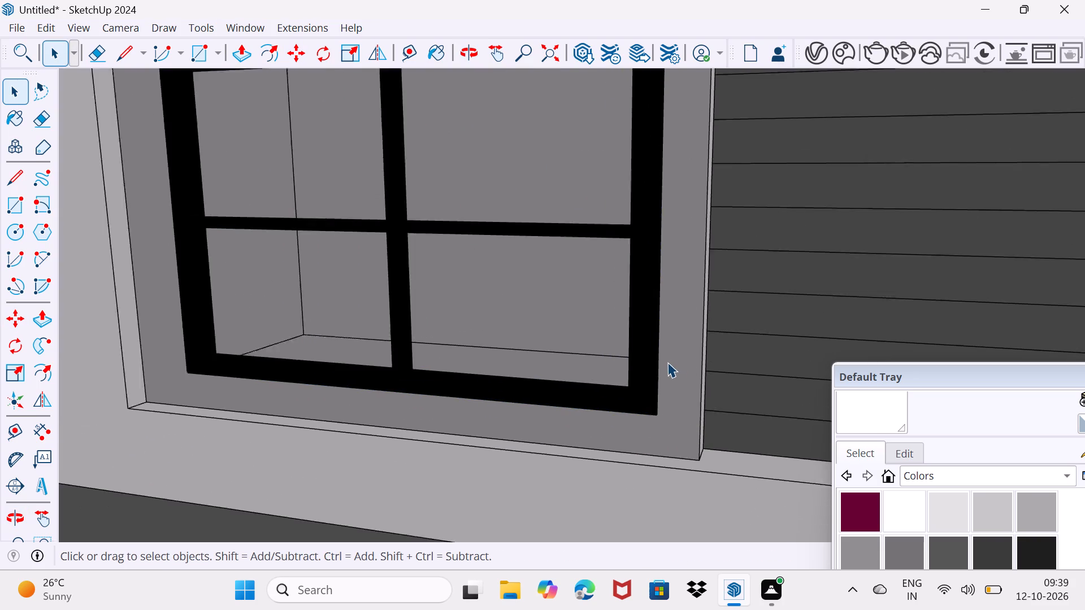
{"action": "scroll", "coordinate": [667, 362], "scroll_direction": "down", "scroll_amount": 18}
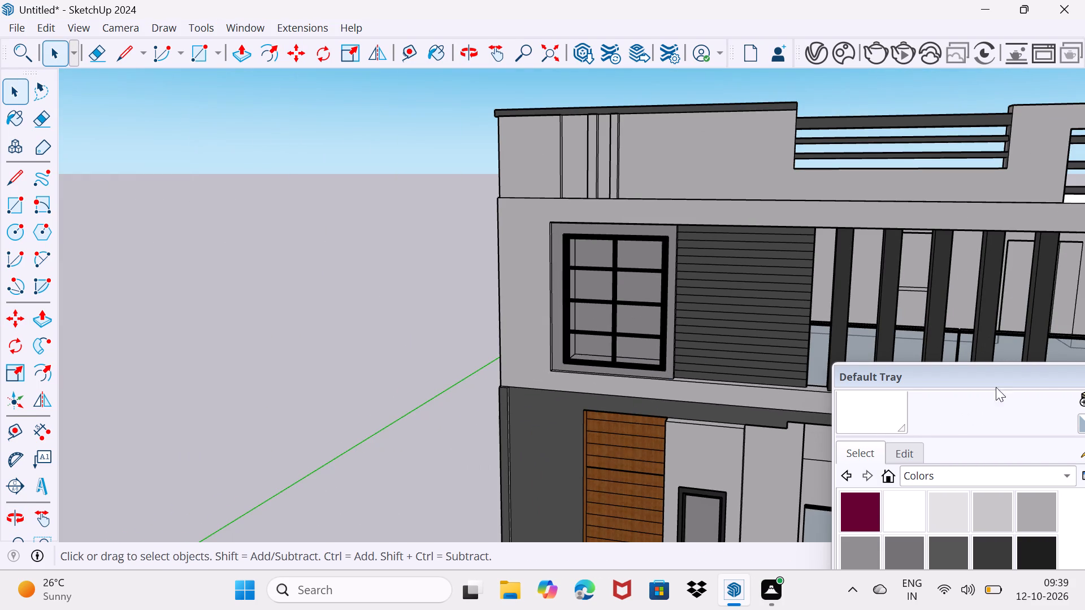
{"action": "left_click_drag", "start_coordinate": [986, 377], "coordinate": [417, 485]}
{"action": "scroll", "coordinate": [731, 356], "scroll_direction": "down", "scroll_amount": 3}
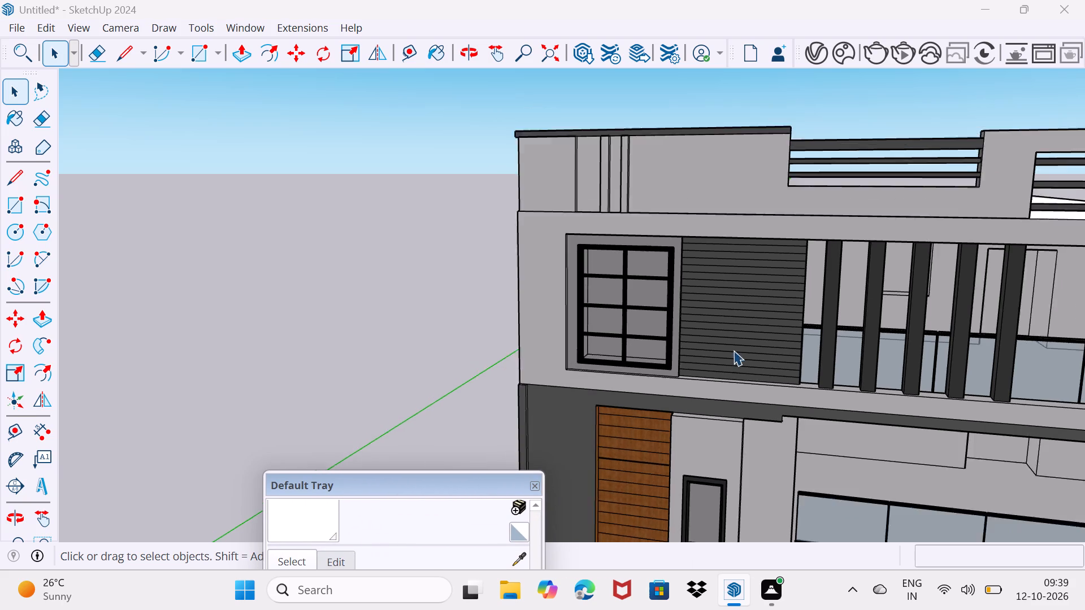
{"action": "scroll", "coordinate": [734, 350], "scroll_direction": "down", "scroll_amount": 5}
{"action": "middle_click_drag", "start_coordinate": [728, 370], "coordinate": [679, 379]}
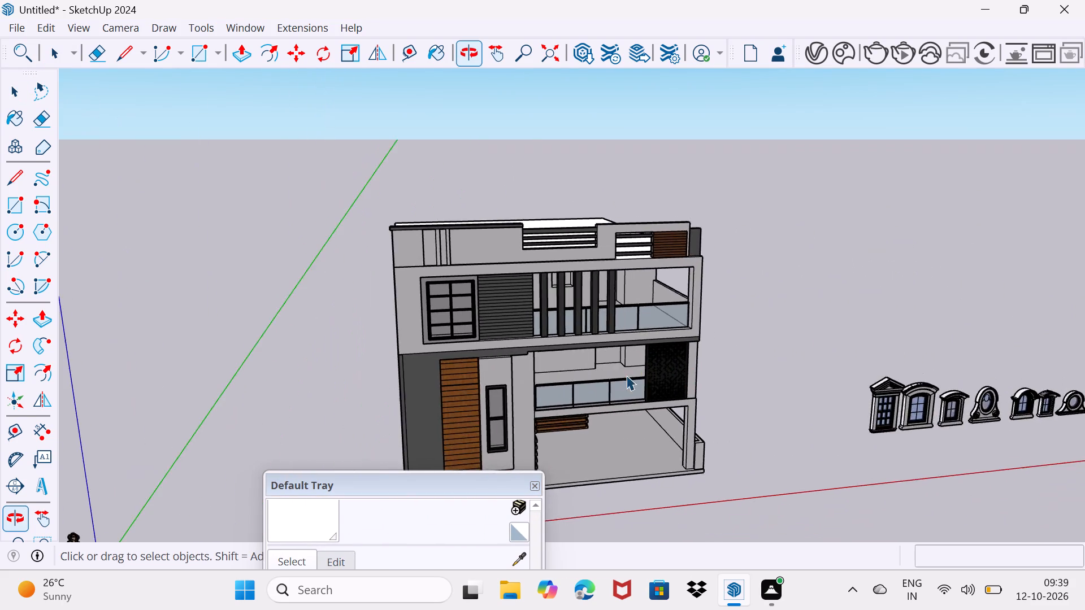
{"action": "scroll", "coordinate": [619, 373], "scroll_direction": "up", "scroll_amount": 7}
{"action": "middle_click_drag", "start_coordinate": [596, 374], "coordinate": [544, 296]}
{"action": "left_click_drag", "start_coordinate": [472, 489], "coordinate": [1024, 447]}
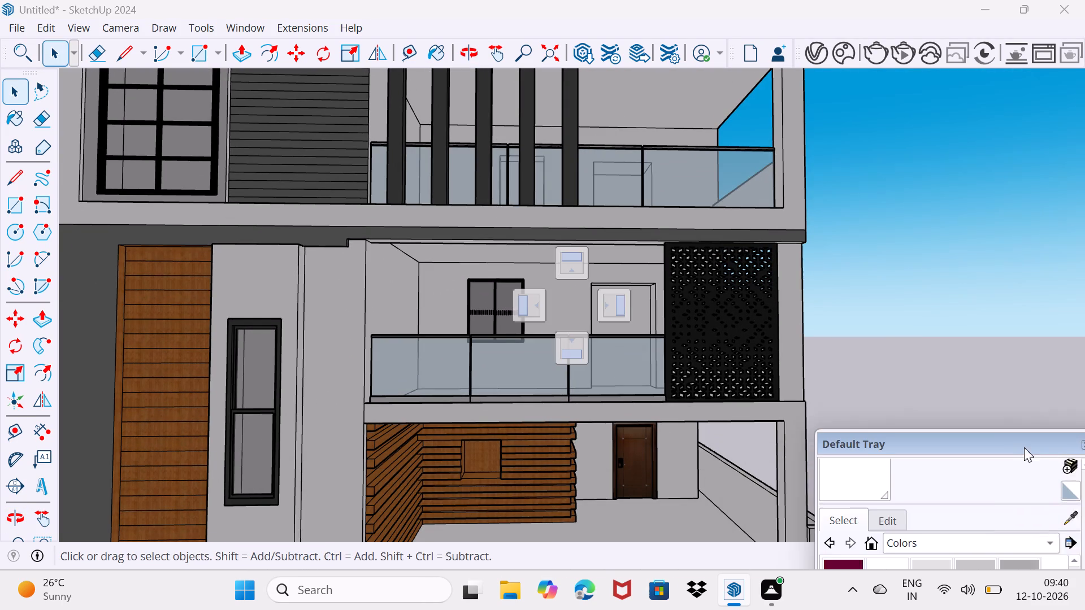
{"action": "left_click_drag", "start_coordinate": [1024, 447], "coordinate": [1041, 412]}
Reopen the 3D Warehouse and search for "window" to find a model for the remaining openings.
{"action": "left_click", "coordinate": [247, 30]}
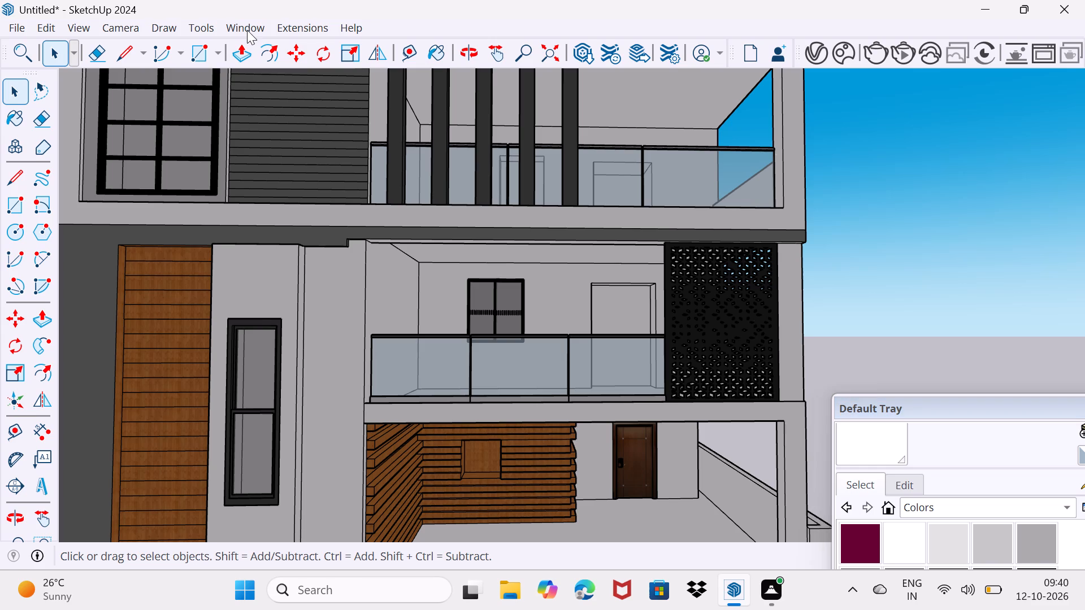
{"action": "left_click", "coordinate": [280, 163]}
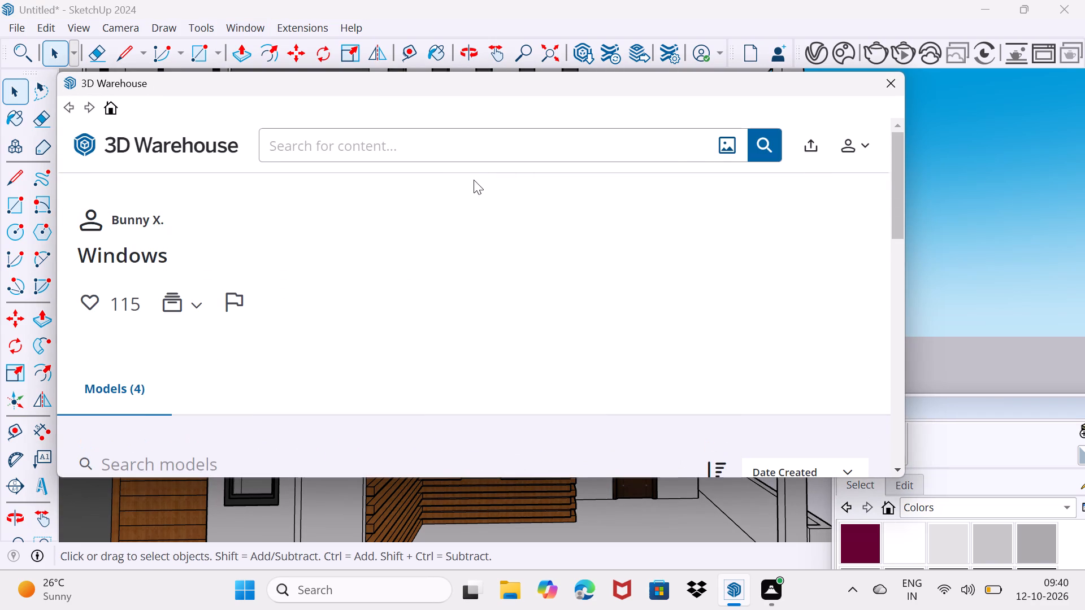
{"action": "left_click", "coordinate": [462, 151]}
{"action": "type", "text": "win"}
{"action": "type", "text": "dow"}
{"action": "key", "text": "Return"}
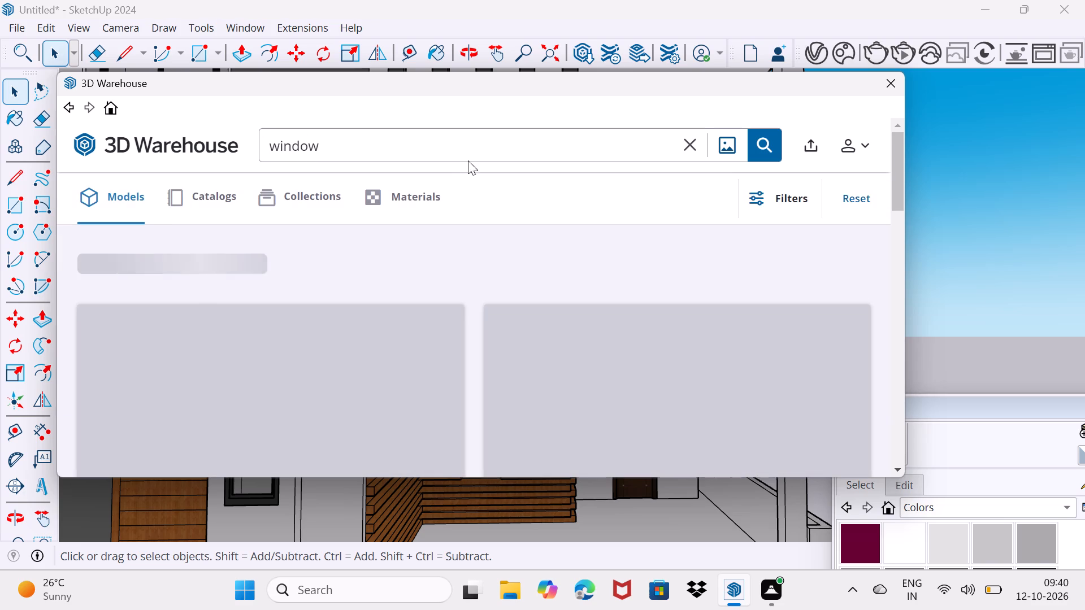
{"action": "scroll", "coordinate": [430, 256], "scroll_direction": "down", "scroll_amount": 3}
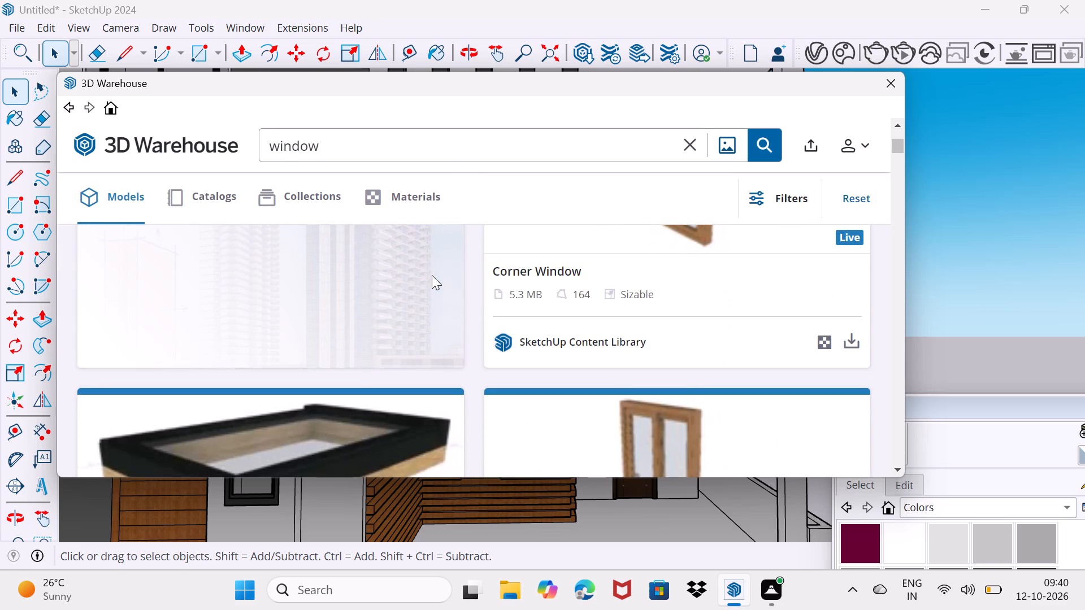
Browse the 3D Warehouse collections for "window" to find a suitable model for the house's remaining openings.
{"action": "left_click", "coordinate": [316, 198]}
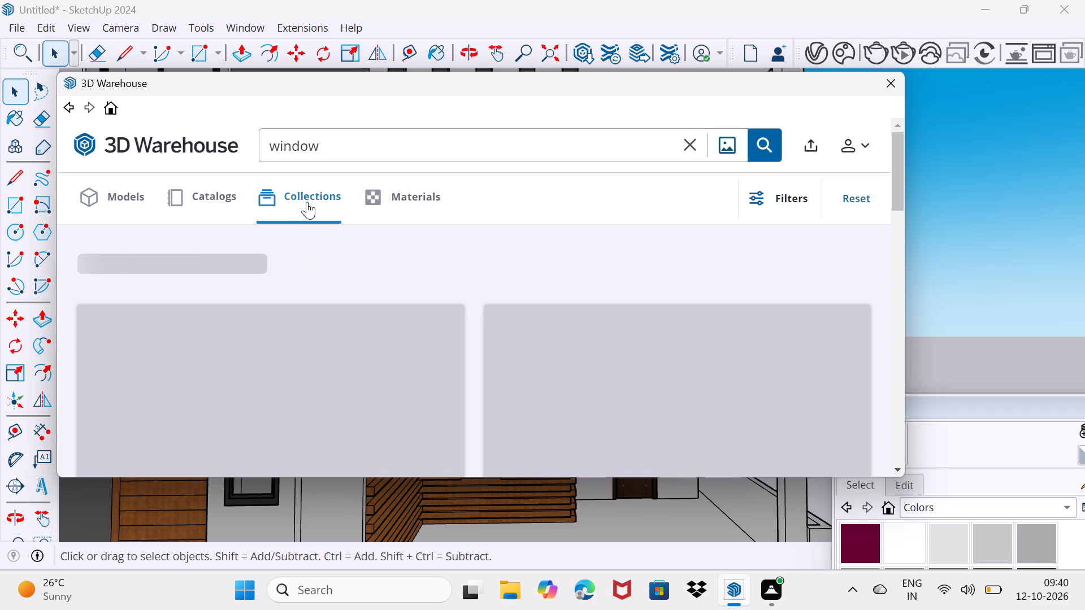
{"action": "scroll", "coordinate": [480, 263], "scroll_direction": "down", "scroll_amount": 5}
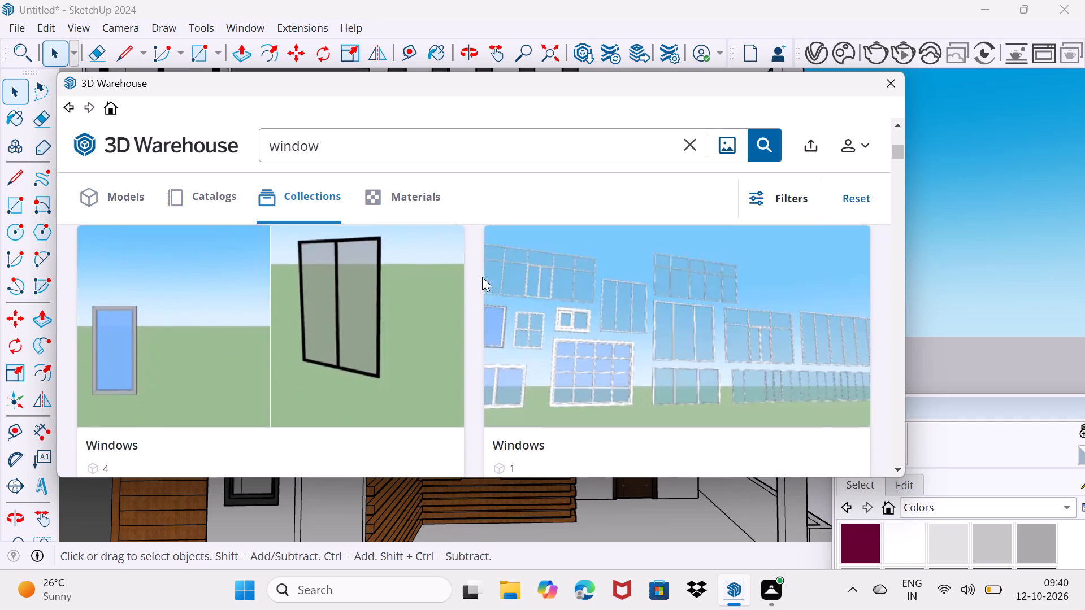
{"action": "scroll", "coordinate": [471, 289], "scroll_direction": "down", "scroll_amount": 3}
{"action": "scroll", "coordinate": [471, 295], "scroll_direction": "up", "scroll_amount": 2}
{"action": "scroll", "coordinate": [471, 294], "scroll_direction": "down", "scroll_amount": 6}
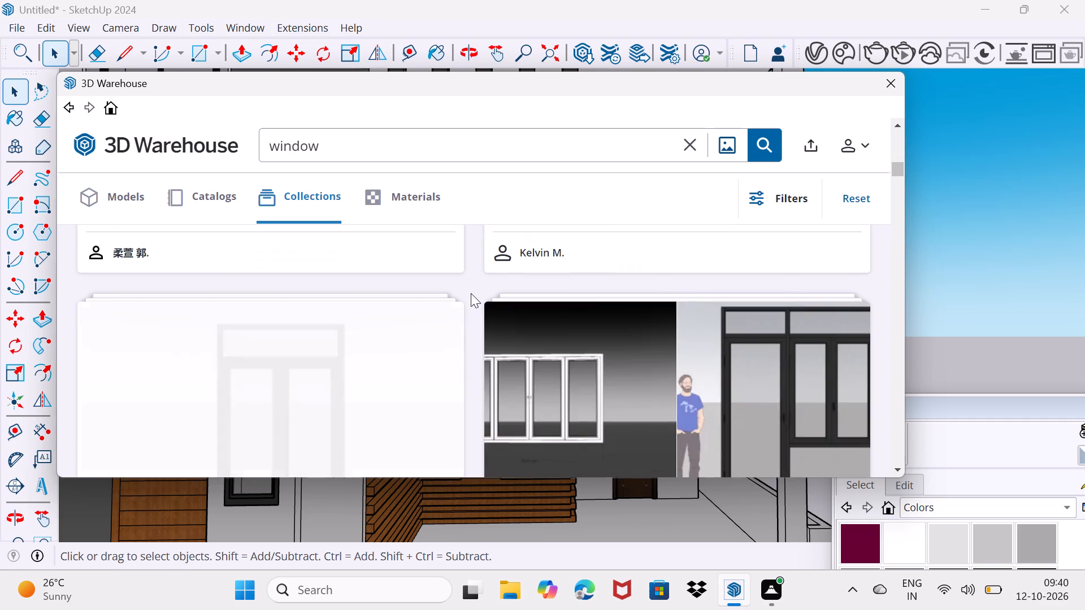
{"action": "scroll", "coordinate": [471, 293], "scroll_direction": "down", "scroll_amount": 11}
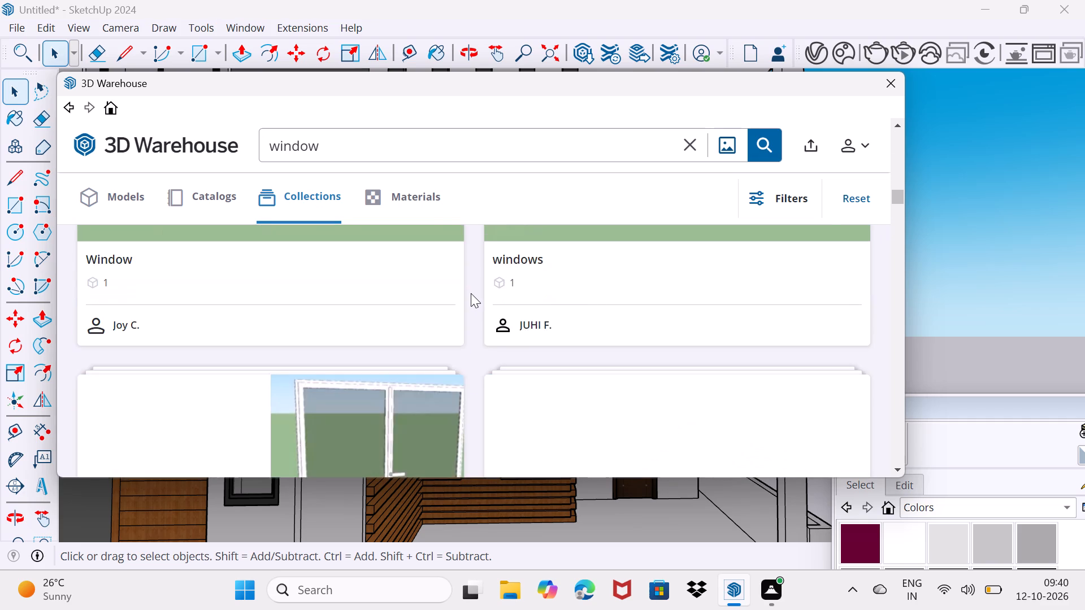
{"action": "scroll", "coordinate": [471, 293], "scroll_direction": "down", "scroll_amount": 9}
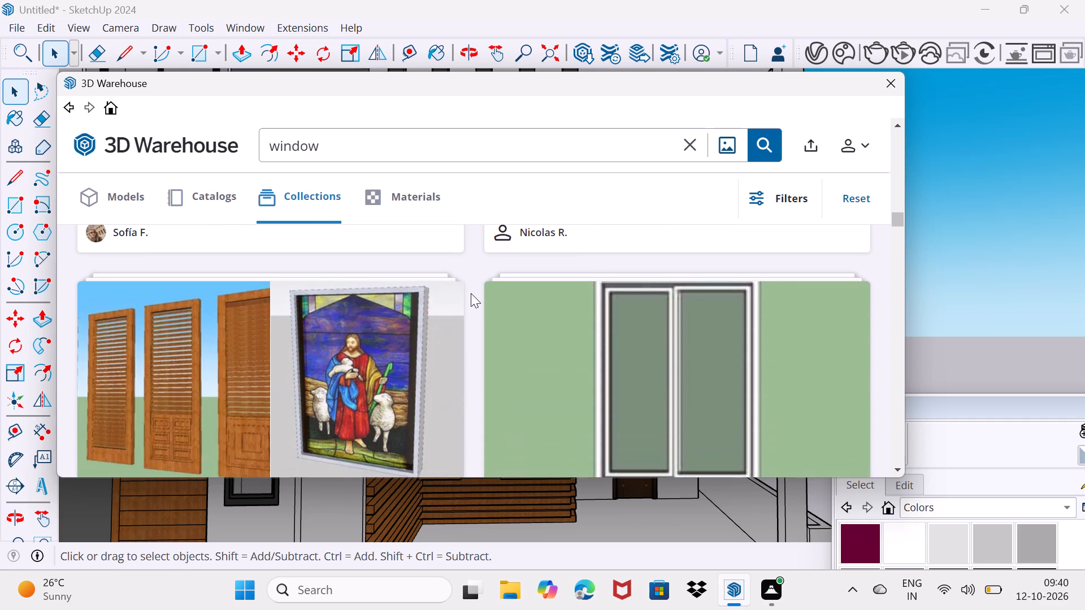
{"action": "scroll", "coordinate": [471, 293], "scroll_direction": "down", "scroll_amount": 10}
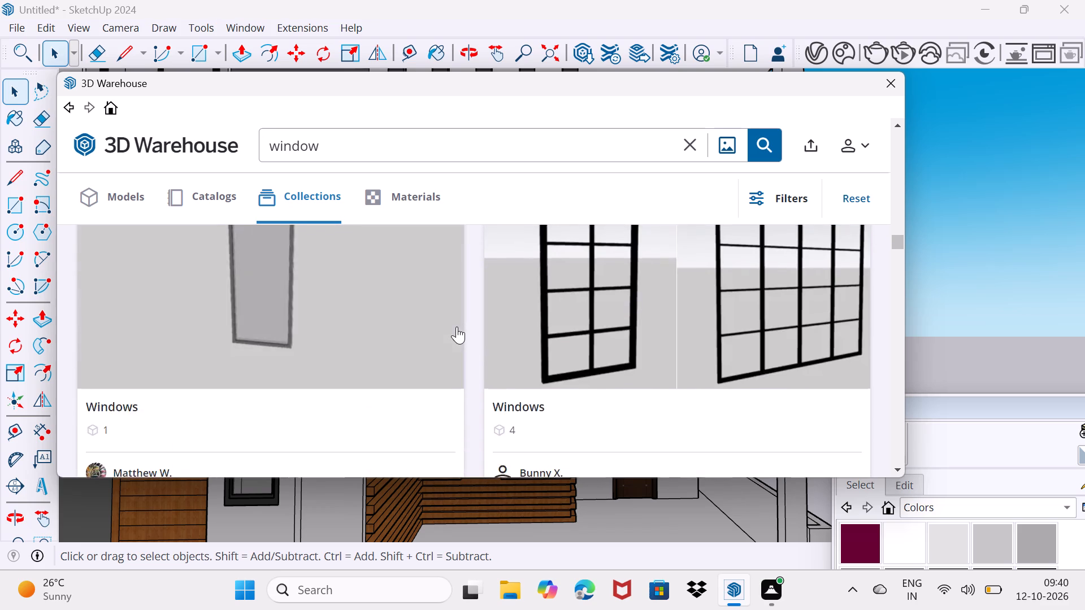
{"action": "scroll", "coordinate": [457, 325], "scroll_direction": "down", "scroll_amount": 10}
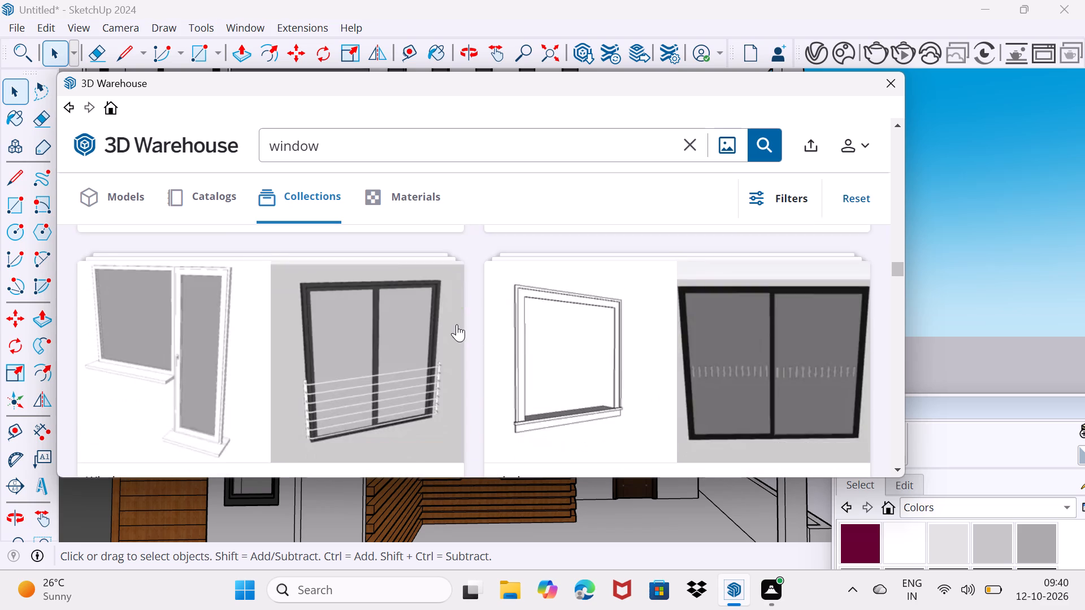
{"action": "scroll", "coordinate": [457, 324], "scroll_direction": "down", "scroll_amount": 14}
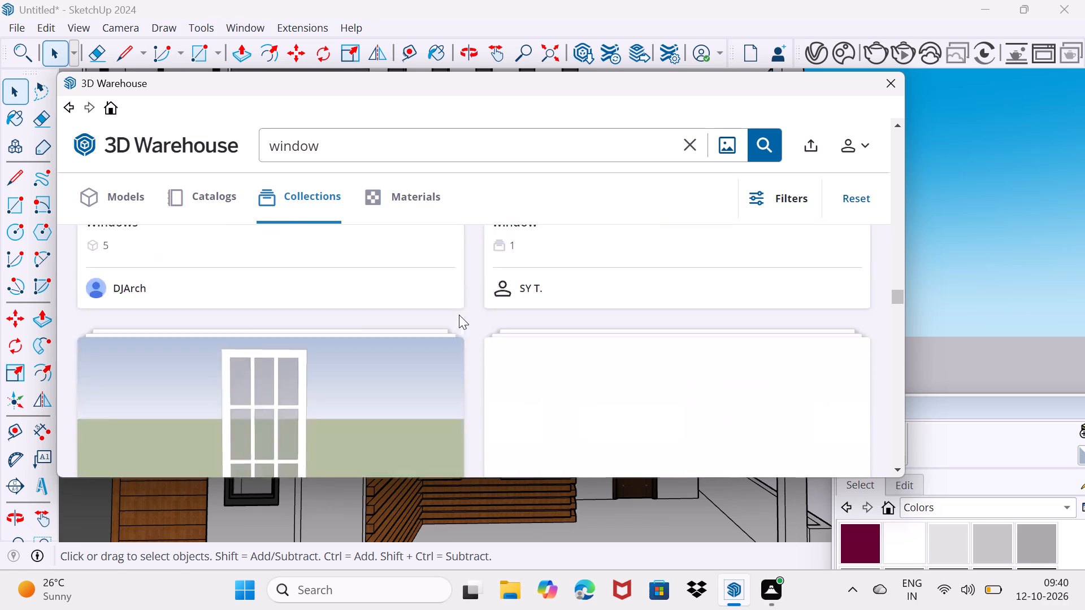
{"action": "scroll", "coordinate": [459, 314], "scroll_direction": "down", "scroll_amount": 11}
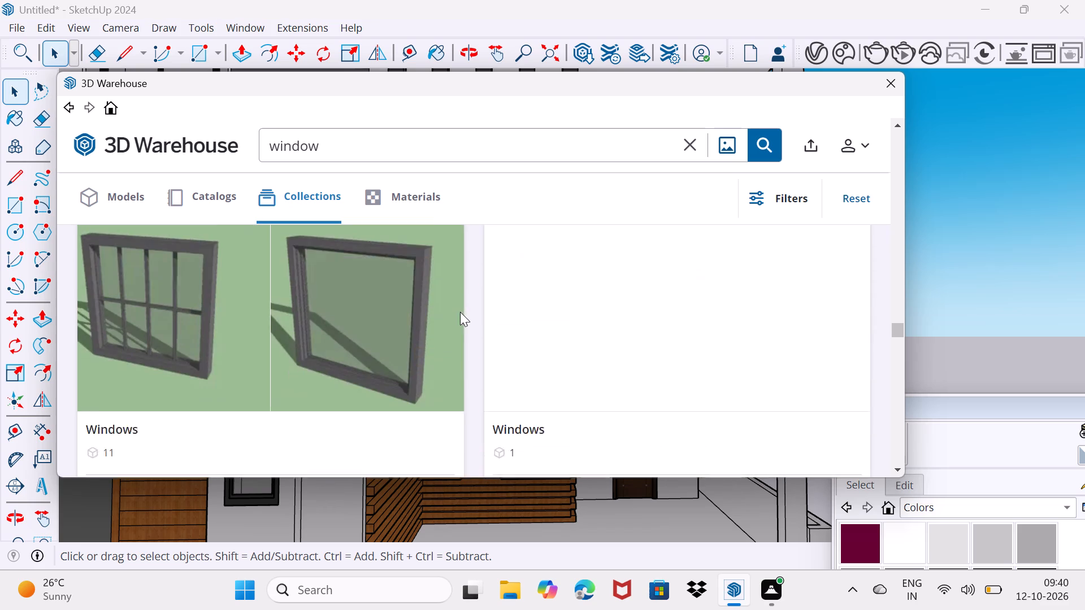
{"action": "scroll", "coordinate": [460, 311], "scroll_direction": "up", "scroll_amount": 2}
{"action": "scroll", "coordinate": [460, 311], "scroll_direction": "down", "scroll_amount": 6}
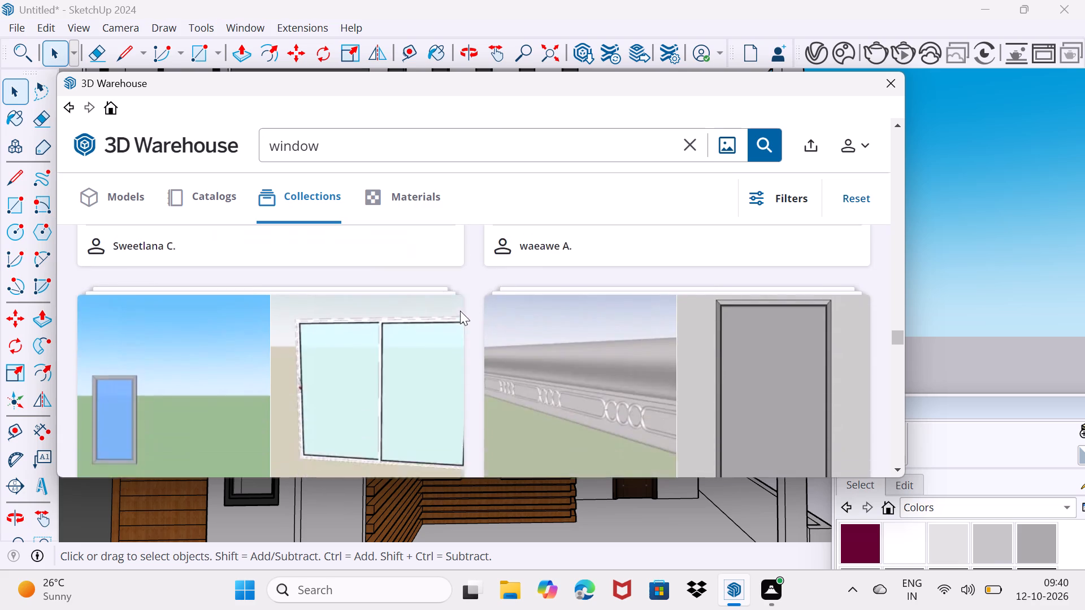
{"action": "scroll", "coordinate": [460, 311], "scroll_direction": "down", "scroll_amount": 11}
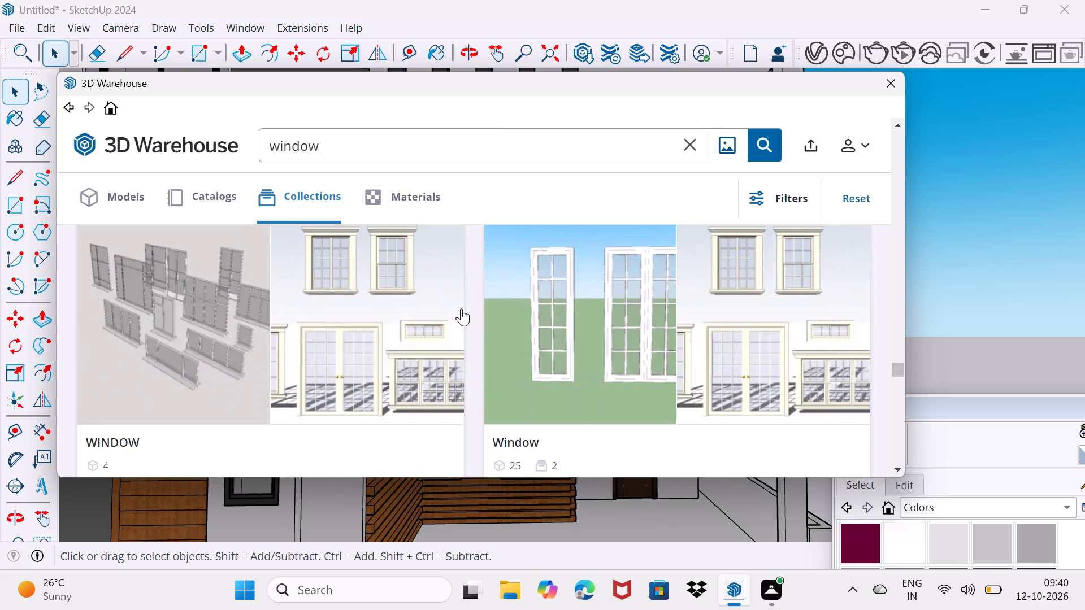
{"action": "scroll", "coordinate": [461, 308], "scroll_direction": "down", "scroll_amount": 11}
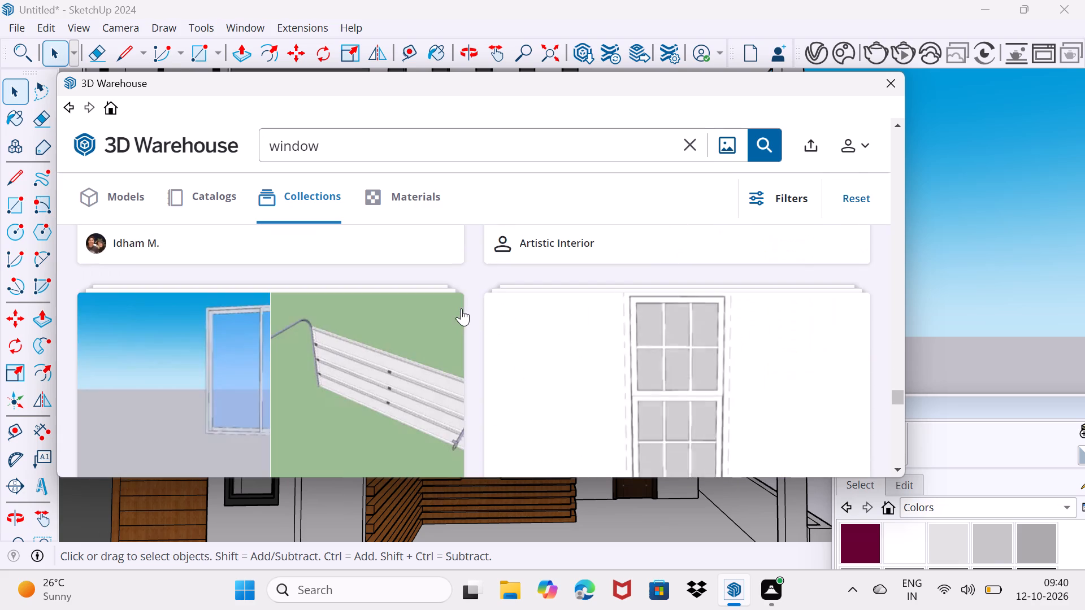
{"action": "scroll", "coordinate": [461, 308], "scroll_direction": "up", "scroll_amount": 4}
{"action": "scroll", "coordinate": [461, 308], "scroll_direction": "down", "scroll_amount": 7}
{"action": "scroll", "coordinate": [461, 308], "scroll_direction": "up", "scroll_amount": 2}
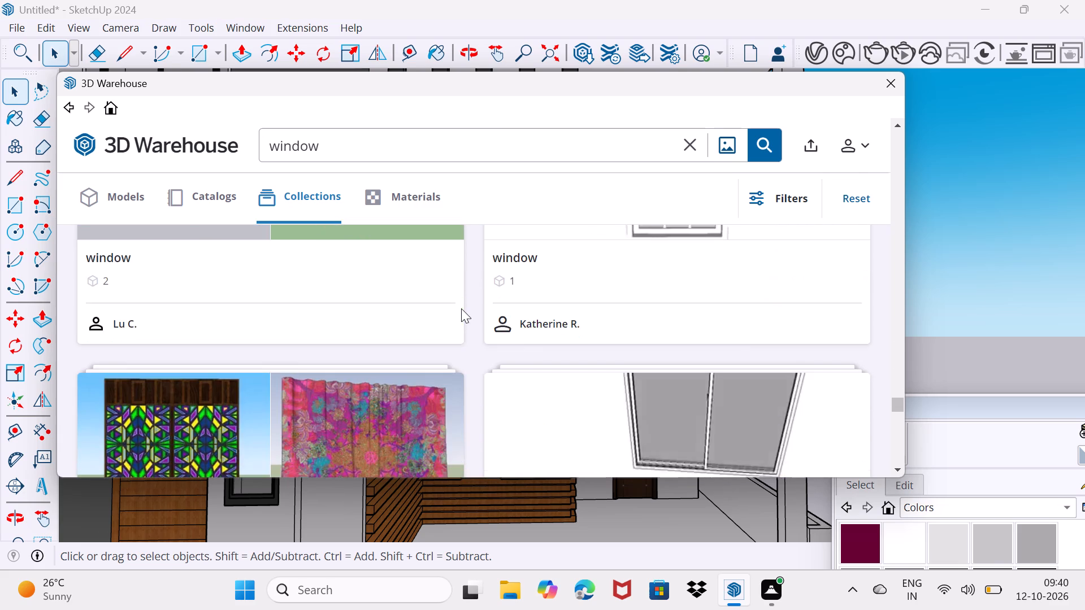
{"action": "scroll", "coordinate": [464, 304], "scroll_direction": "up", "scroll_amount": 3}
Open a window collection, load its 322 KB black double Window model, and place it on the ground-floor porch floor.
{"action": "left_click", "coordinate": [408, 291]}
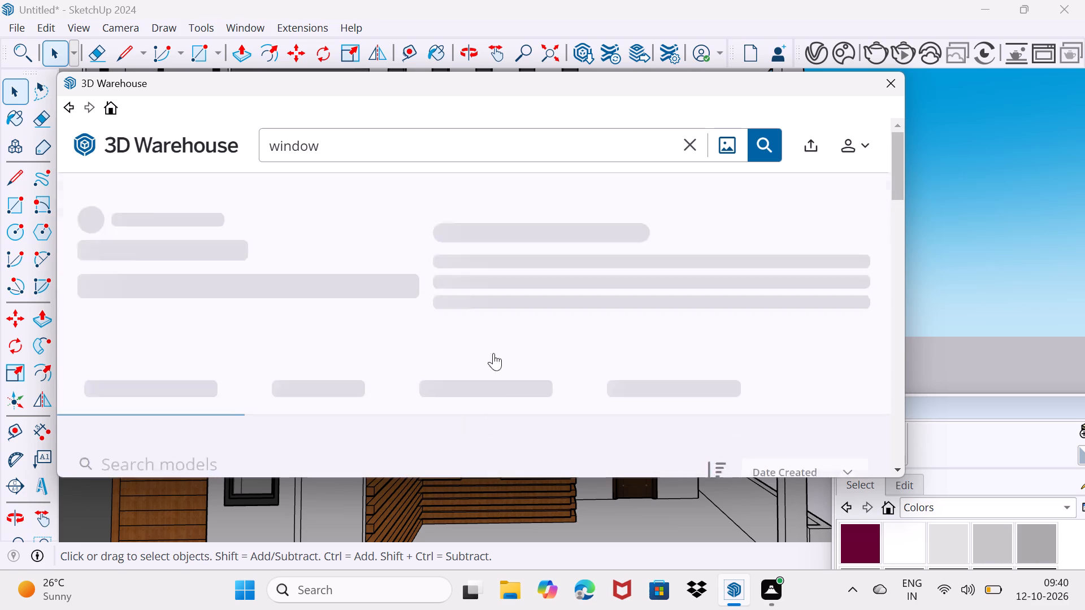
{"action": "scroll", "coordinate": [517, 317], "scroll_direction": "down", "scroll_amount": 6}
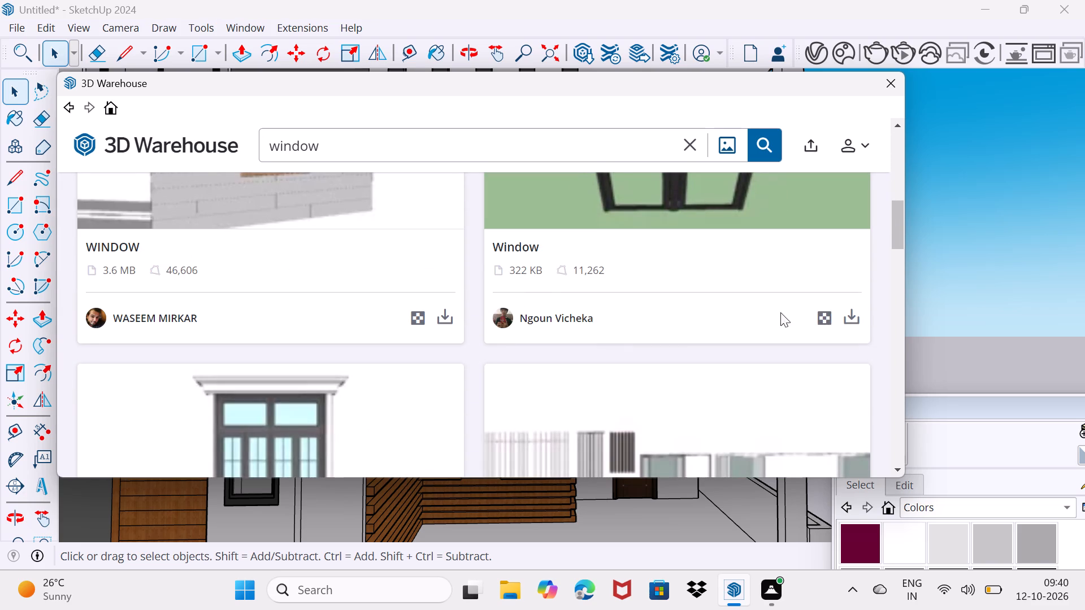
{"action": "left_click", "coordinate": [847, 320]}
{"action": "left_click", "coordinate": [436, 300]}
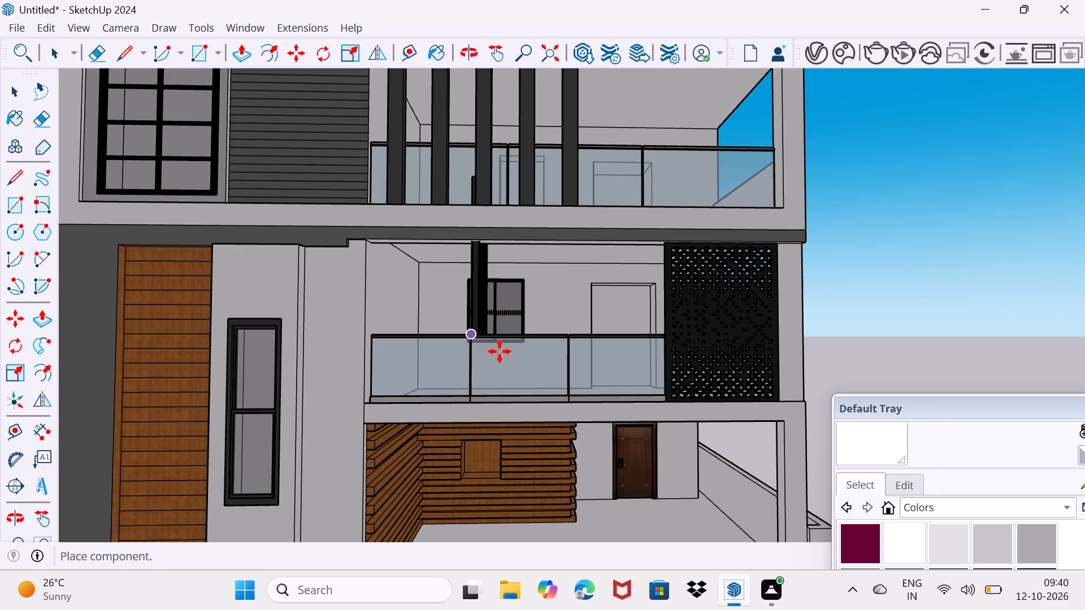
{"action": "scroll", "coordinate": [505, 381], "scroll_direction": "down", "scroll_amount": 2}
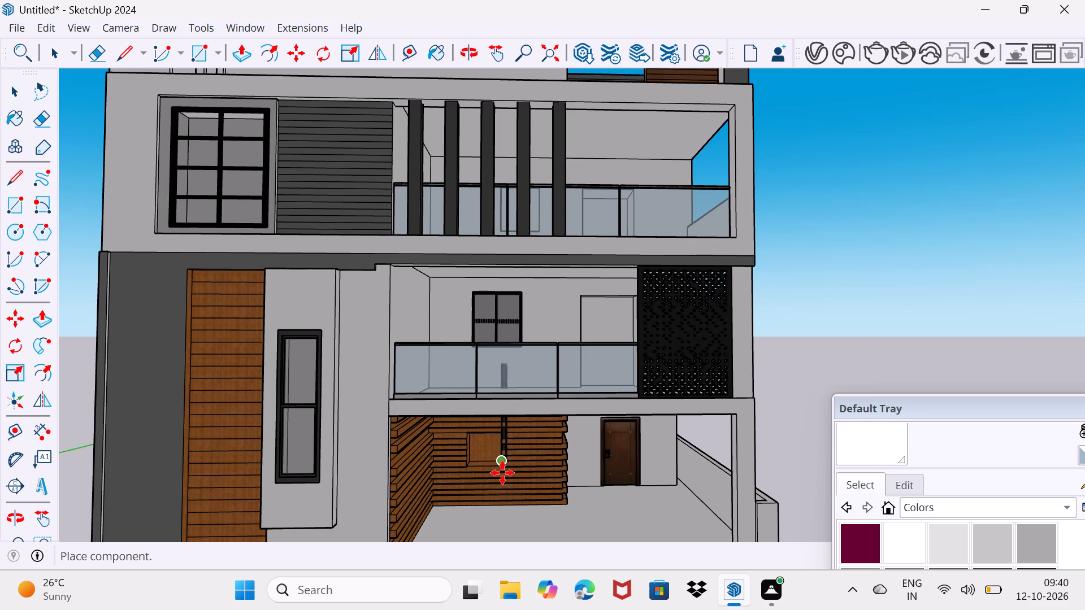
{"action": "middle_click_drag", "start_coordinate": [490, 492], "coordinate": [530, 352]}
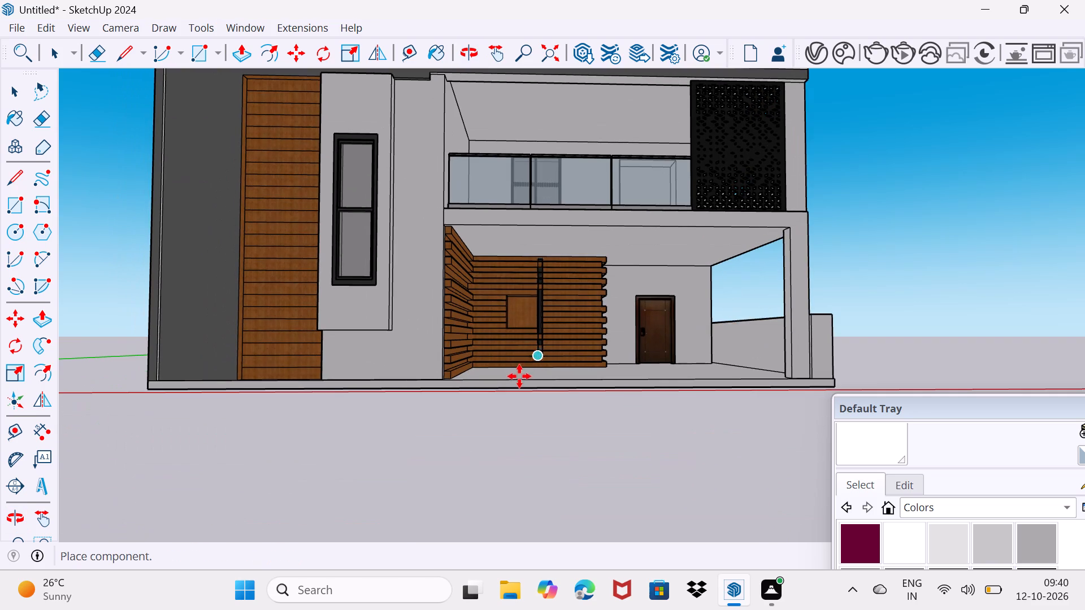
{"action": "scroll", "coordinate": [518, 376], "scroll_direction": "up", "scroll_amount": 9}
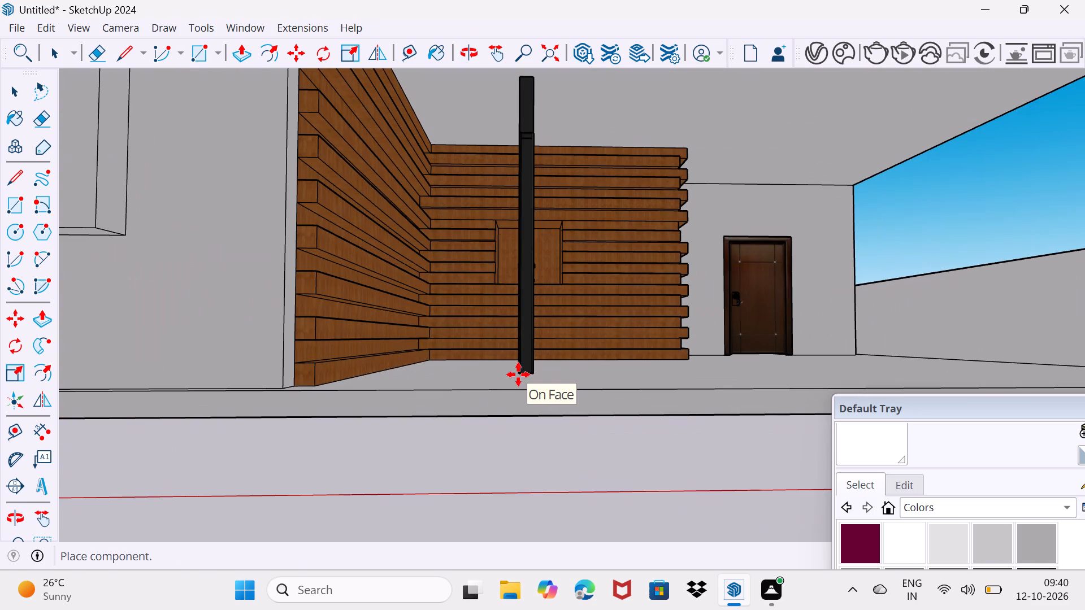
{"action": "left_click", "coordinate": [518, 374]}
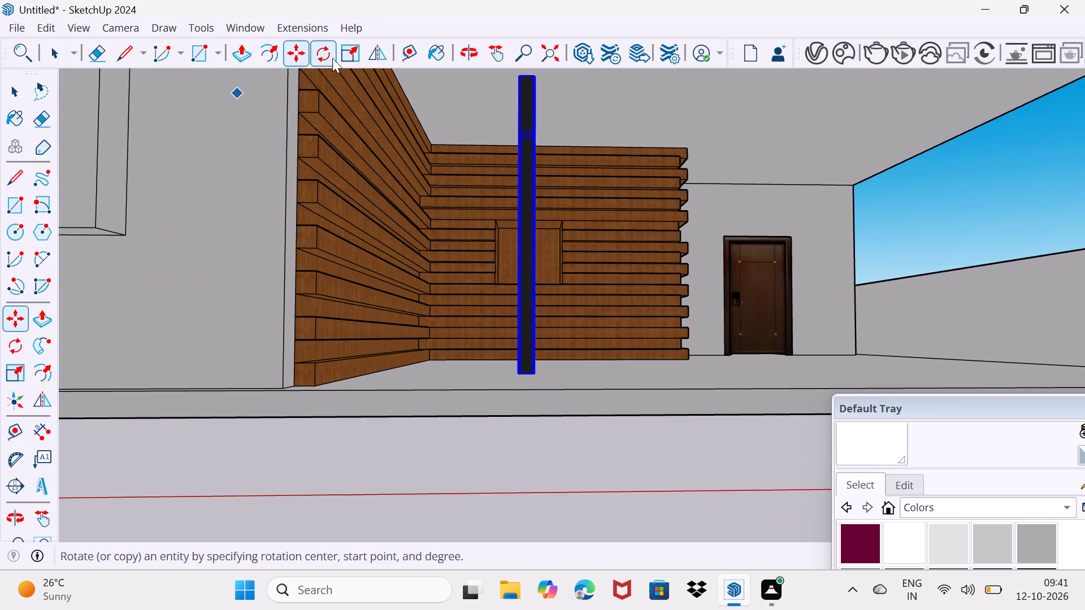
Rotate the black double window about the vertical axis so its panes face the front of the house.
{"action": "left_click", "coordinate": [324, 57]}
{"action": "middle_click_drag", "start_coordinate": [611, 378], "coordinate": [617, 411]}
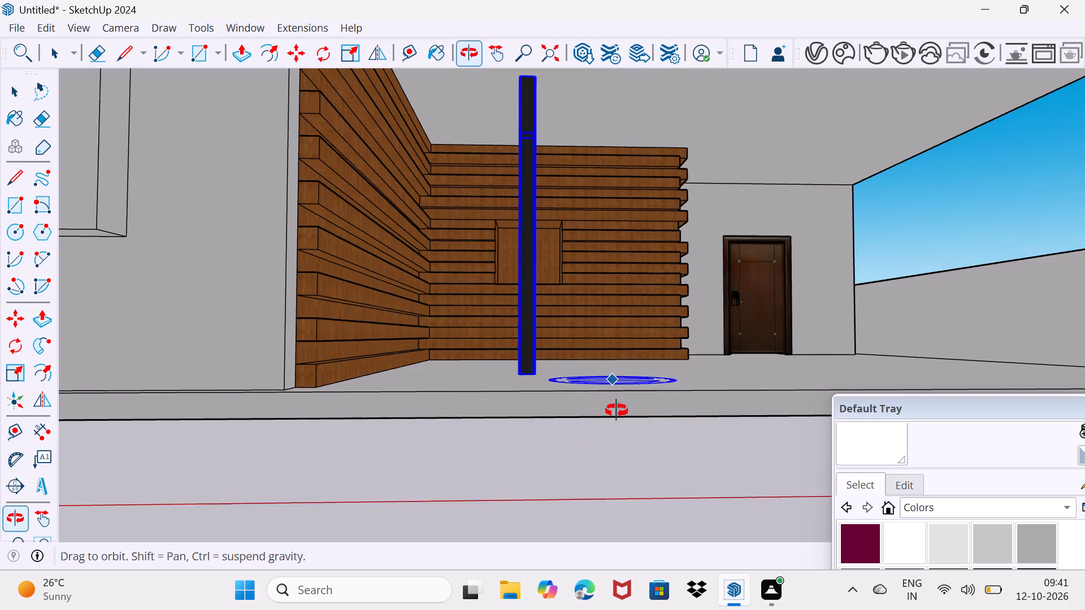
{"action": "middle_click_drag", "start_coordinate": [617, 411], "coordinate": [614, 442]}
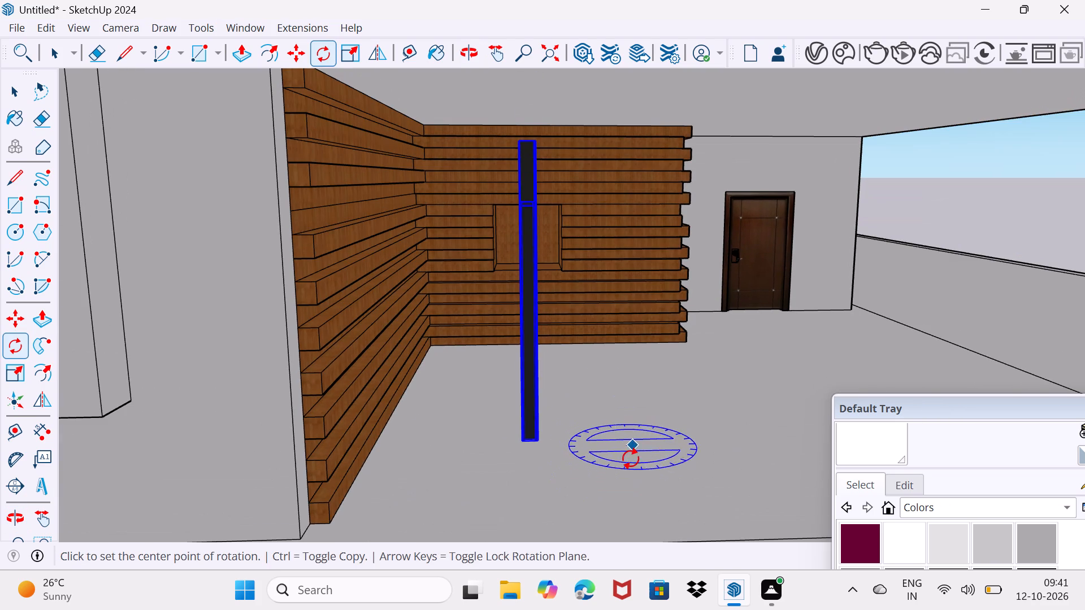
{"action": "left_click", "coordinate": [631, 459]}
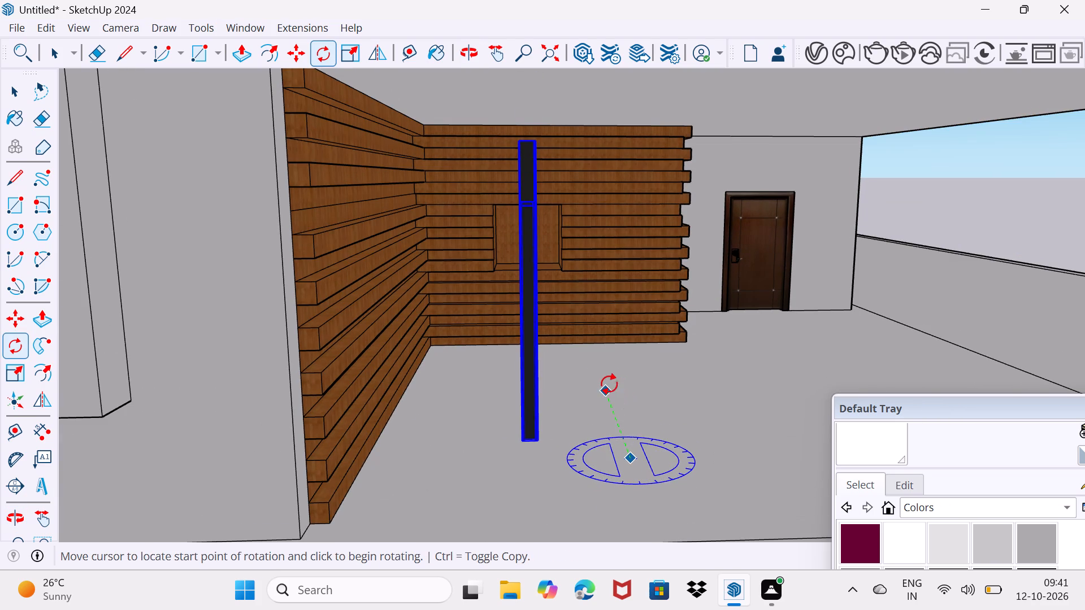
{"action": "left_click", "coordinate": [600, 382]}
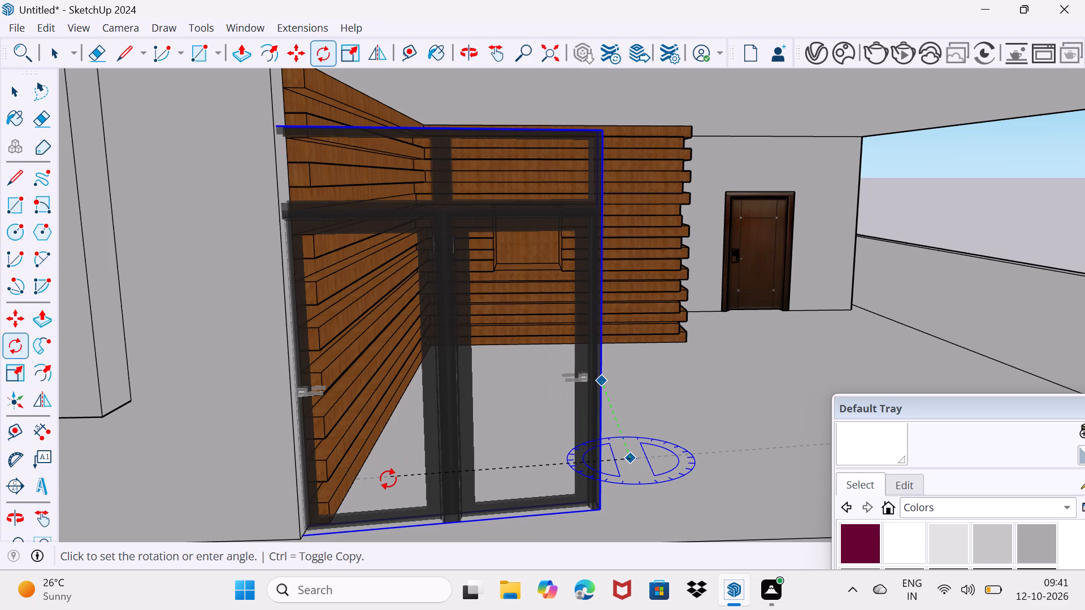
{"action": "left_click", "coordinate": [387, 459]}
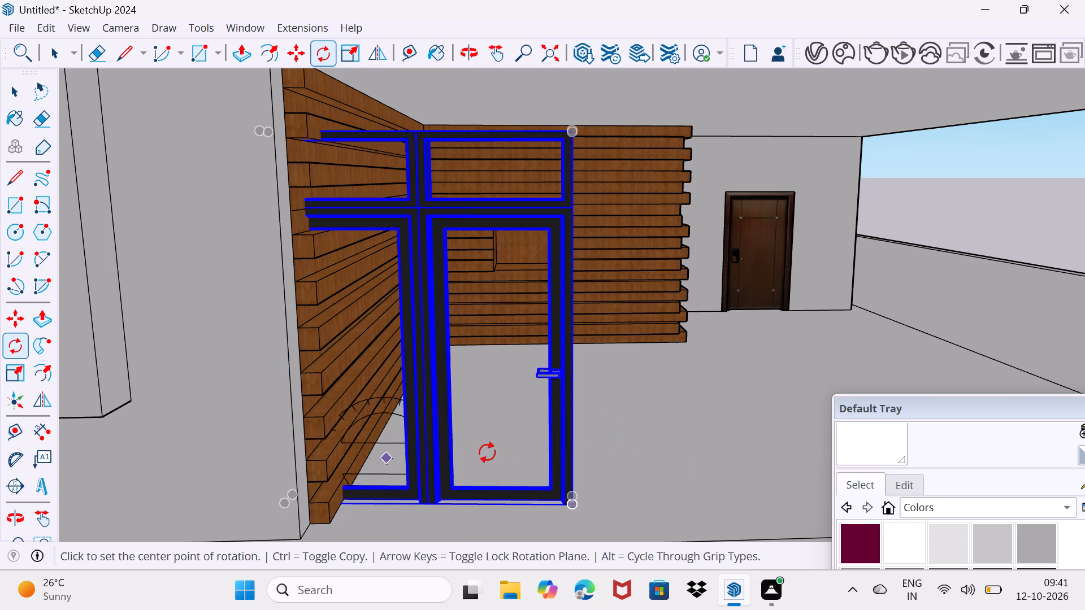
Move the black double window by its bottom corner onto the open porch floor, clear of the side timber cladding.
{"action": "scroll", "coordinate": [520, 444], "scroll_direction": "down", "scroll_amount": 2}
{"action": "key", "text": "m"}
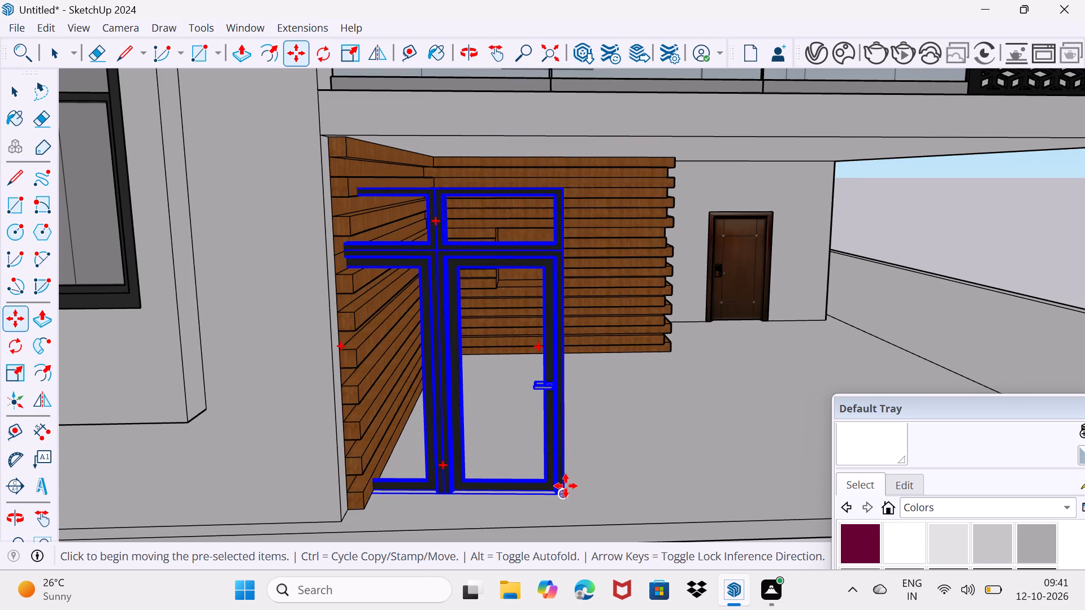
{"action": "left_click", "coordinate": [564, 494]}
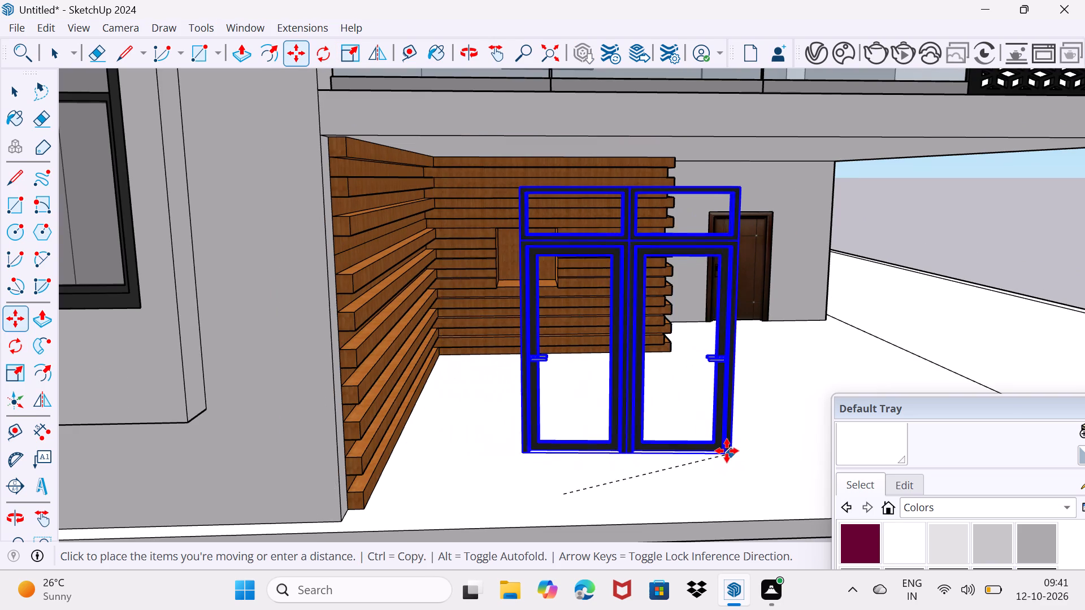
{"action": "left_click", "coordinate": [723, 448]}
Scale the black double window down uniformly from its top corner to about half its size.
{"action": "key", "text": "s"}
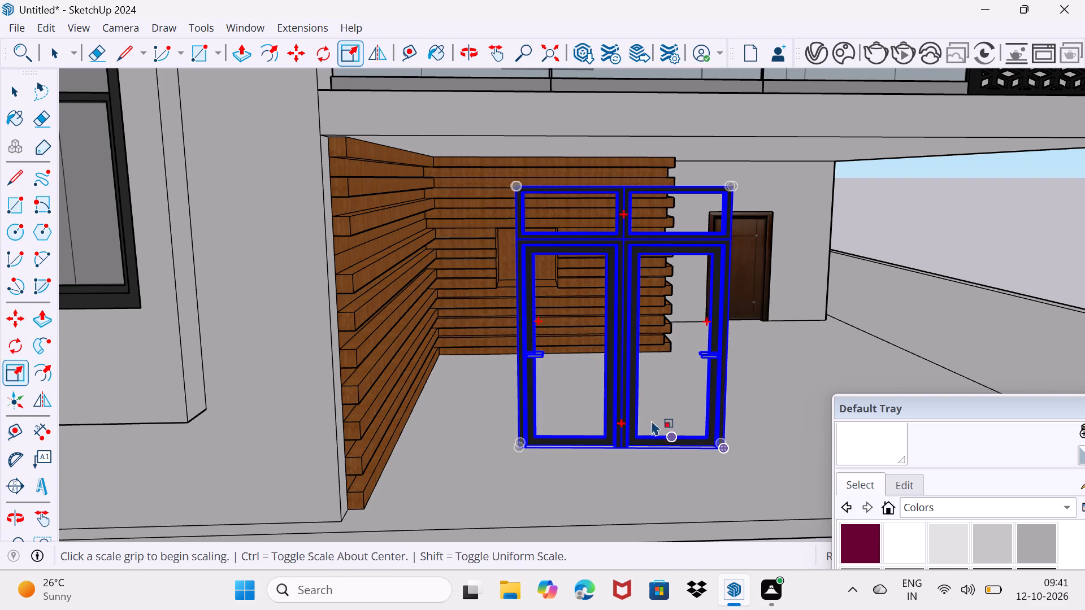
{"action": "left_click_drag", "start_coordinate": [518, 186], "coordinate": [560, 254]}
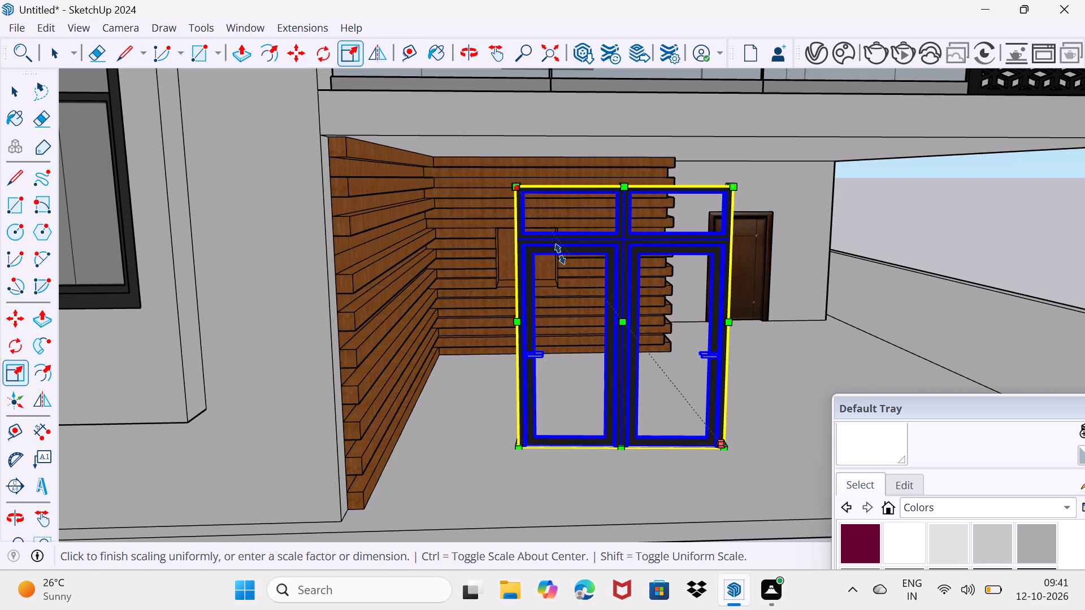
{"action": "left_click_drag", "start_coordinate": [560, 254], "coordinate": [606, 335]}
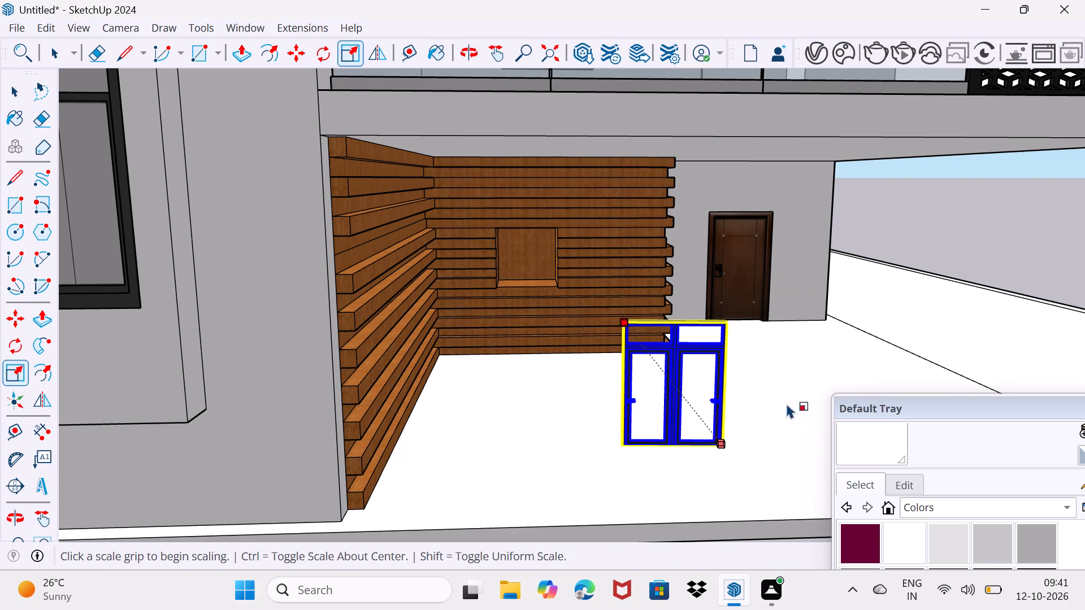
Move the black double window by its bottom corner across the porch floor, closer to the timber-clad back wall.
{"action": "left_click_drag", "start_coordinate": [897, 402], "coordinate": [780, 556]}
{"action": "scroll", "coordinate": [750, 460], "scroll_direction": "up", "scroll_amount": 2}
{"action": "middle_click_drag", "start_coordinate": [741, 438], "coordinate": [549, 413]}
{"action": "scroll", "coordinate": [465, 403], "scroll_direction": "up", "scroll_amount": 4}
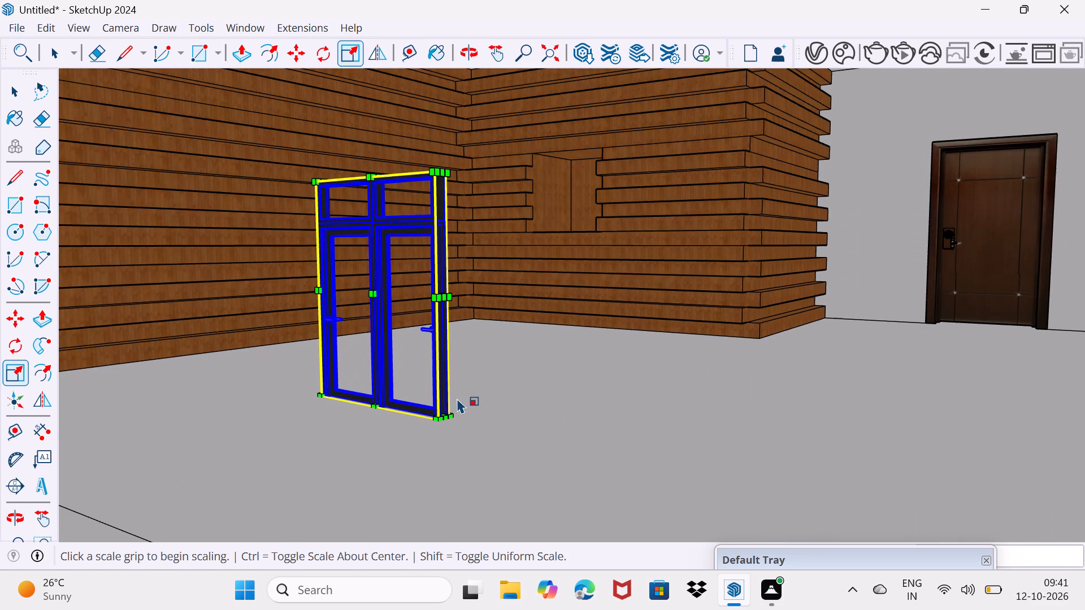
{"action": "key", "text": "m"}
{"action": "left_click", "coordinate": [449, 416]}
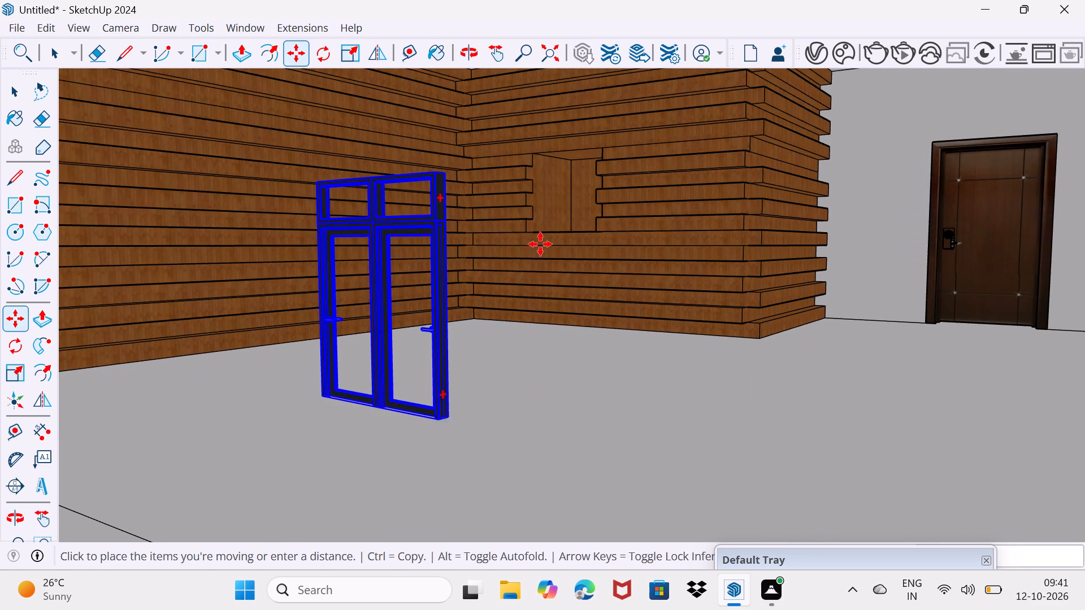
{"action": "scroll", "coordinate": [568, 233], "scroll_direction": "up", "scroll_amount": 6}
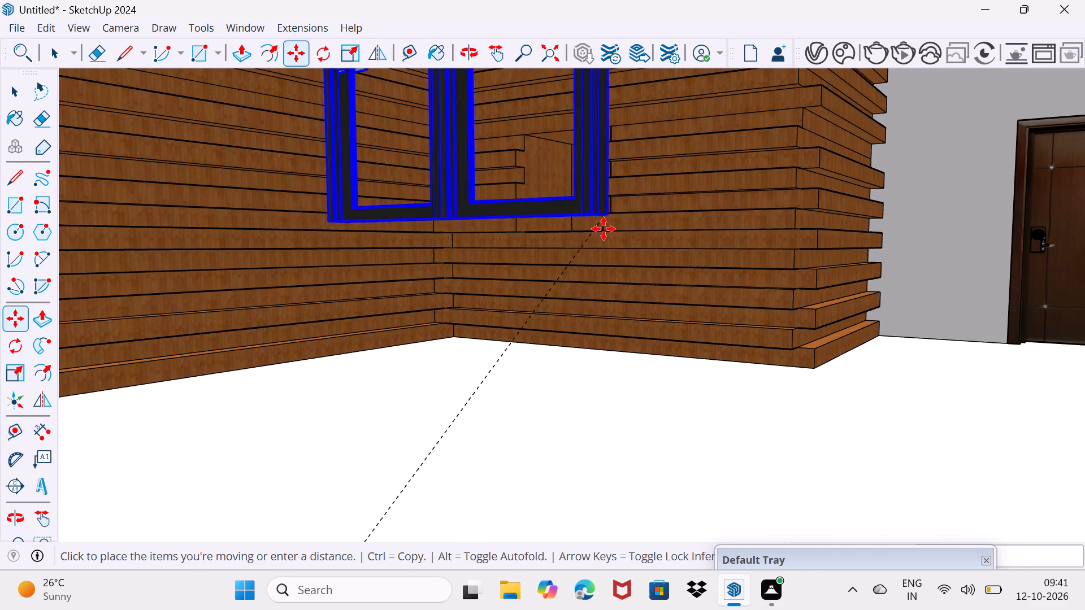
{"action": "scroll", "coordinate": [617, 242], "scroll_direction": "down", "scroll_amount": 7}
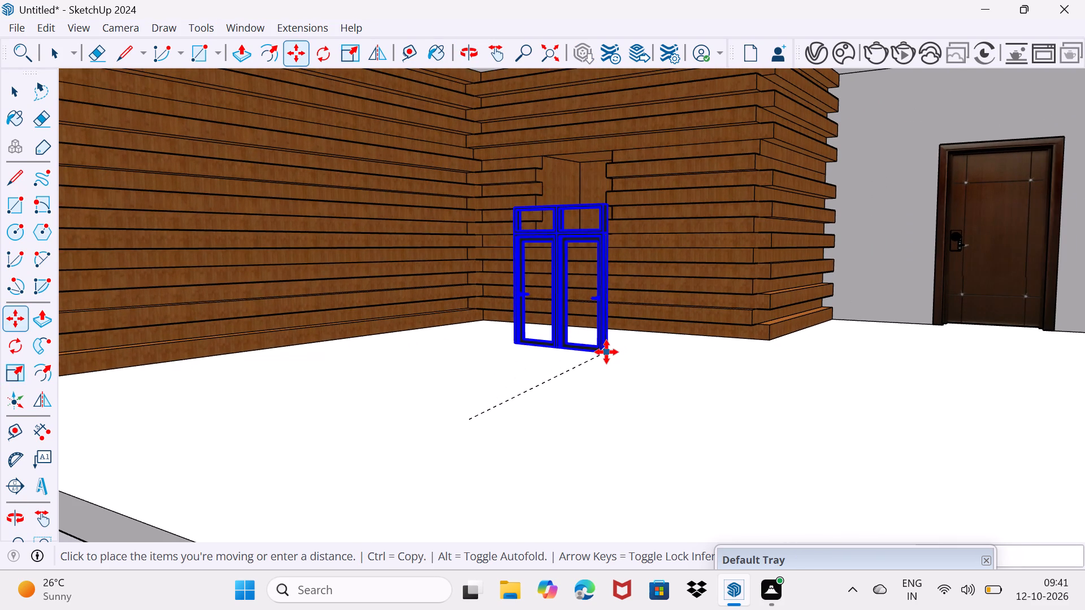
{"action": "left_click", "coordinate": [608, 352]}
Scale the black double window down uniformly from its top corner to about half its size.
{"action": "middle_click_drag", "start_coordinate": [576, 363], "coordinate": [749, 379]}
{"action": "key", "text": "s"}
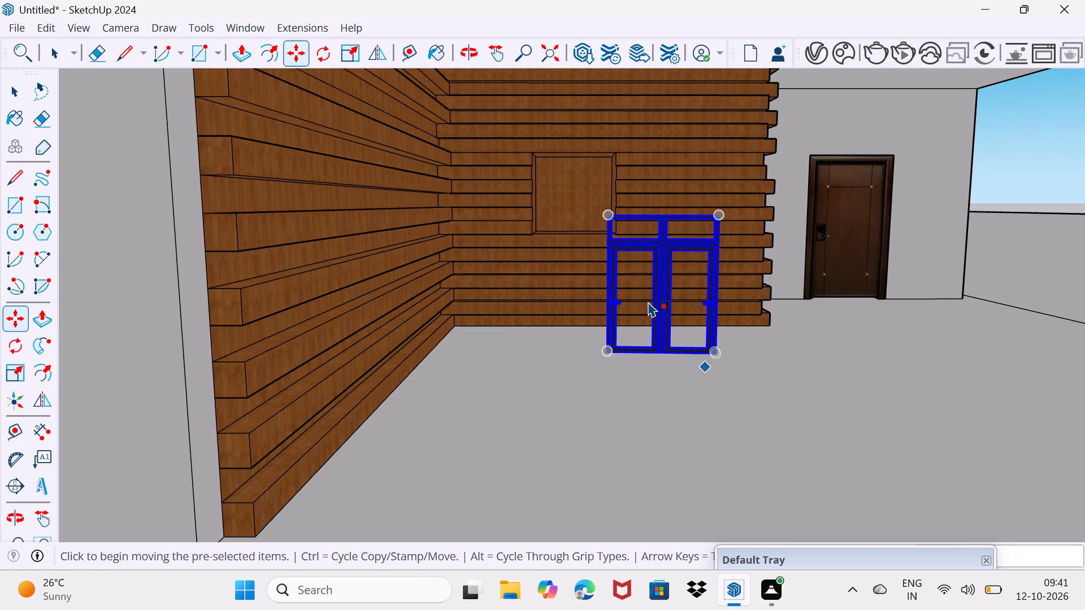
{"action": "left_click_drag", "start_coordinate": [605, 215], "coordinate": [663, 306]}
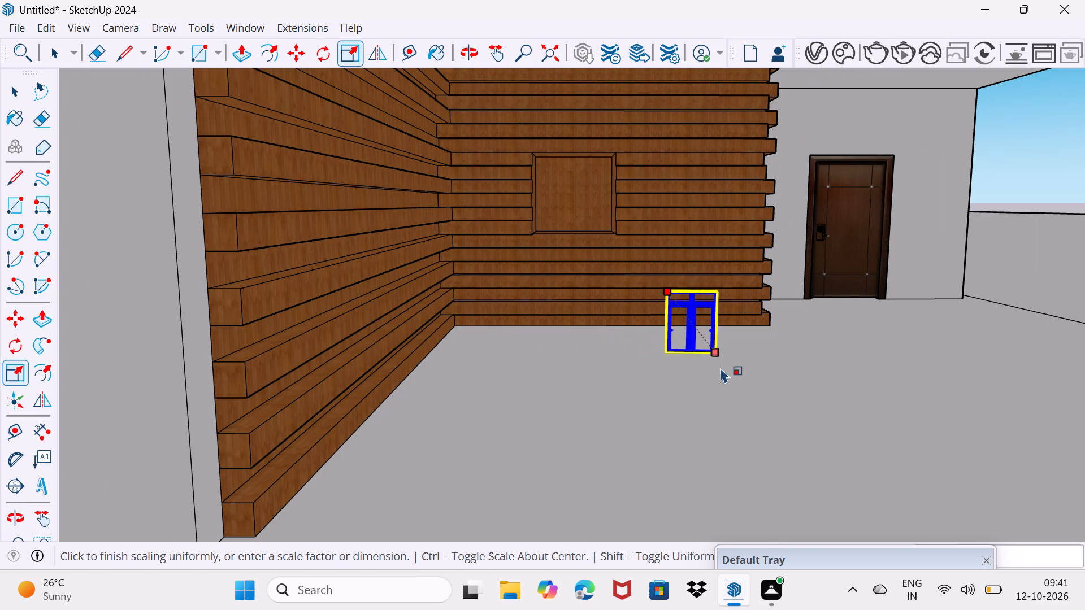
Move the black double window by its bottom corner into the timber-clad wall's window recess, against the recess's lower corner nearest the door.
{"action": "scroll", "coordinate": [714, 366], "scroll_direction": "up", "scroll_amount": 12}
{"action": "key", "text": "m"}
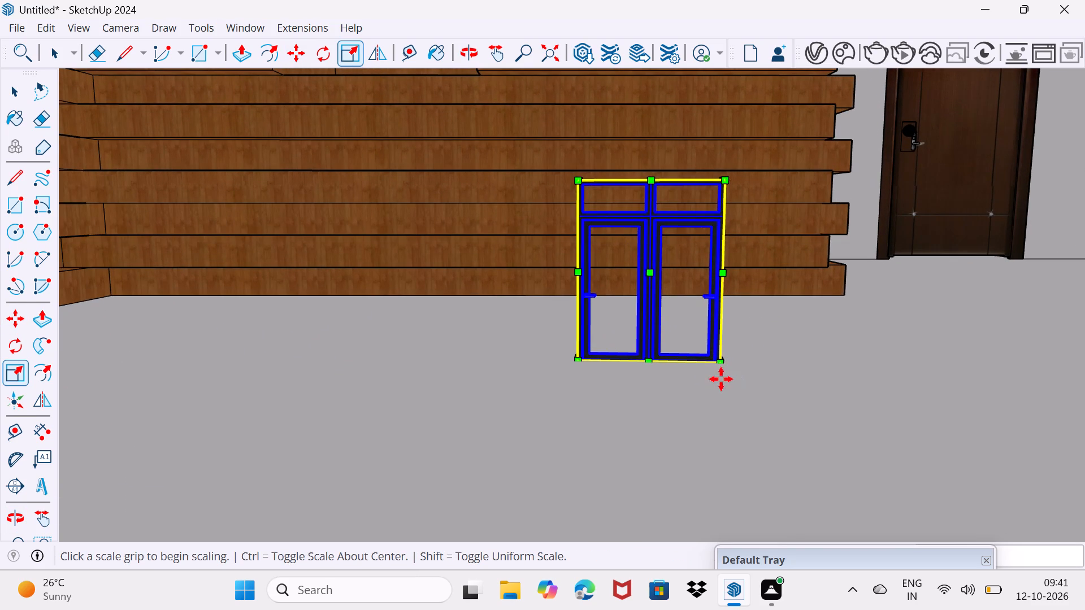
{"action": "left_click", "coordinate": [718, 364]}
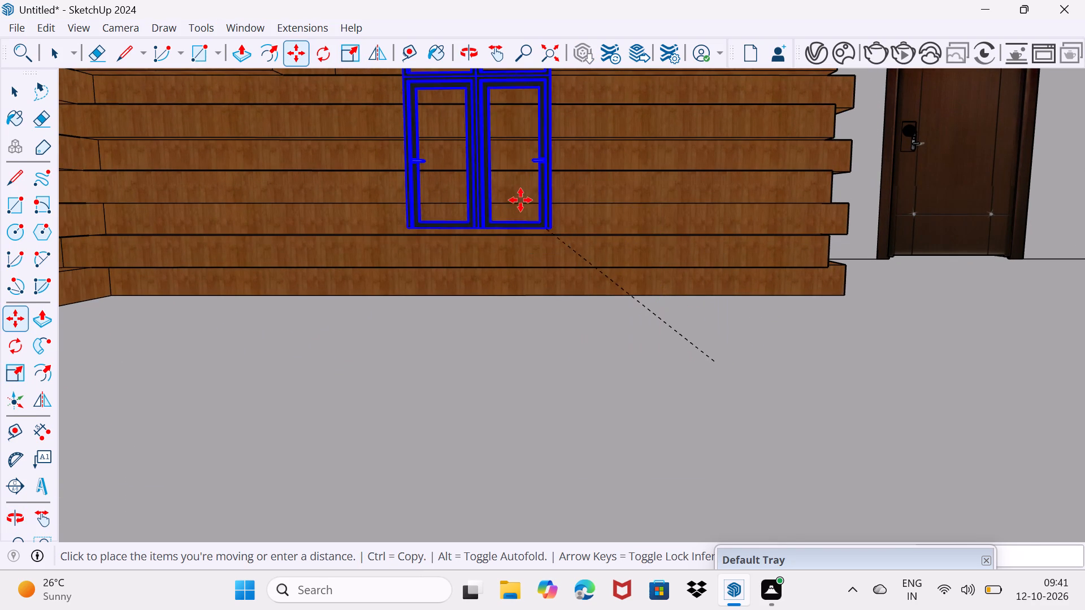
{"action": "middle_click_drag", "start_coordinate": [500, 189], "coordinate": [510, 378]}
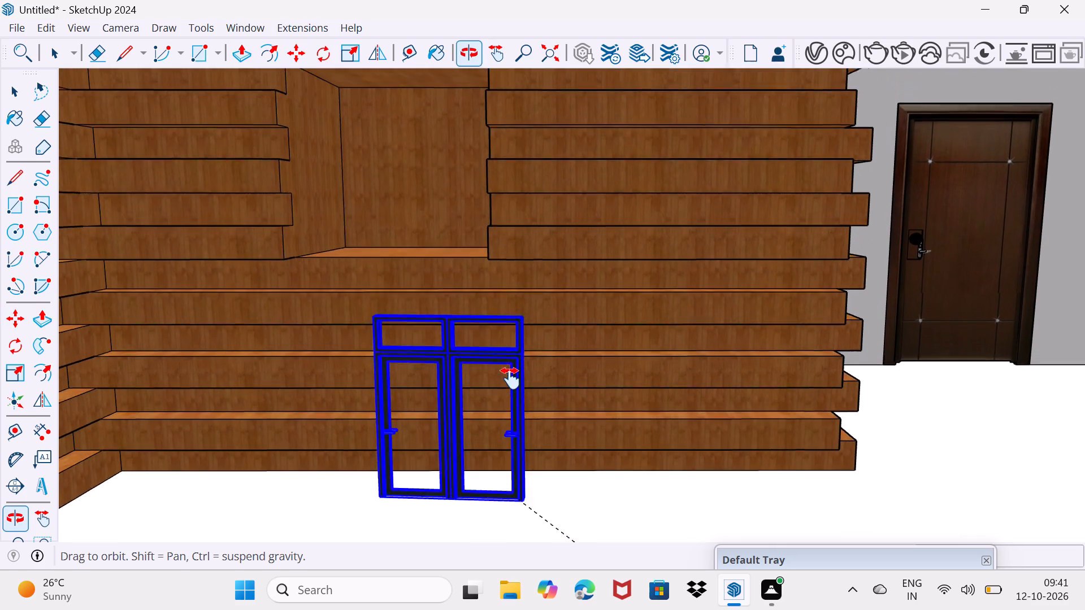
{"action": "middle_click_drag", "start_coordinate": [510, 378], "coordinate": [510, 376]}
{"action": "scroll", "coordinate": [478, 264], "scroll_direction": "up", "scroll_amount": 4}
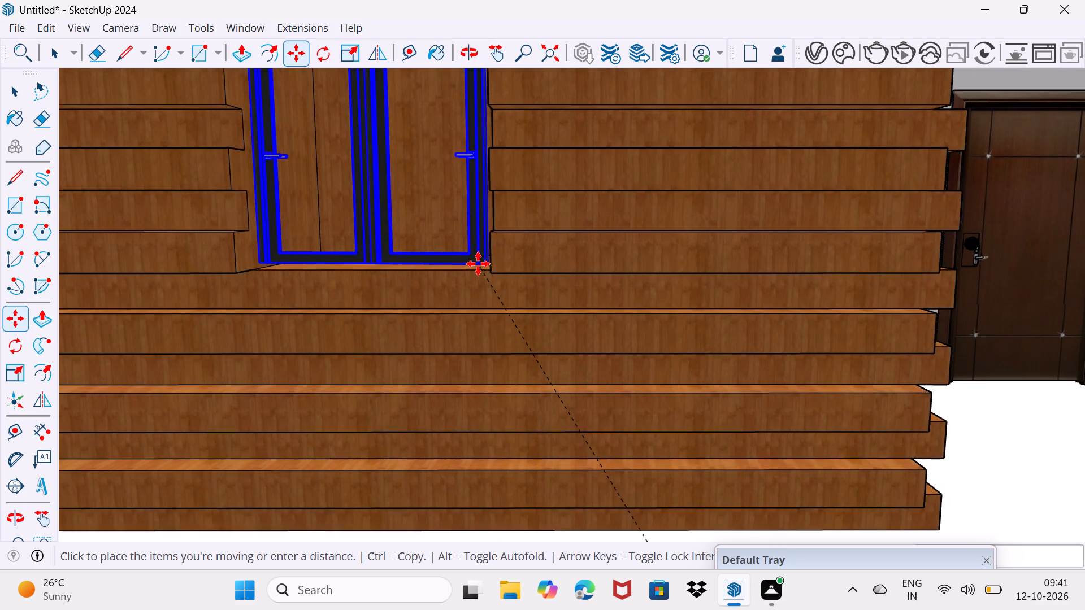
{"action": "scroll", "coordinate": [478, 264], "scroll_direction": "up", "scroll_amount": 8}
{"action": "middle_click_drag", "start_coordinate": [478, 265], "coordinate": [485, 272]}
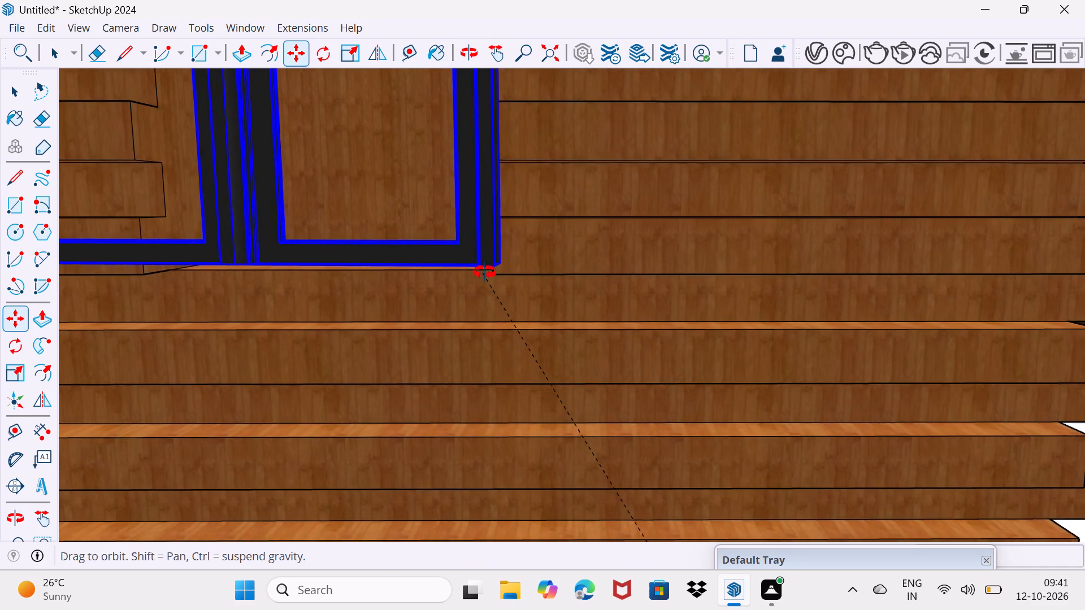
{"action": "middle_click_drag", "start_coordinate": [485, 272], "coordinate": [550, 289]}
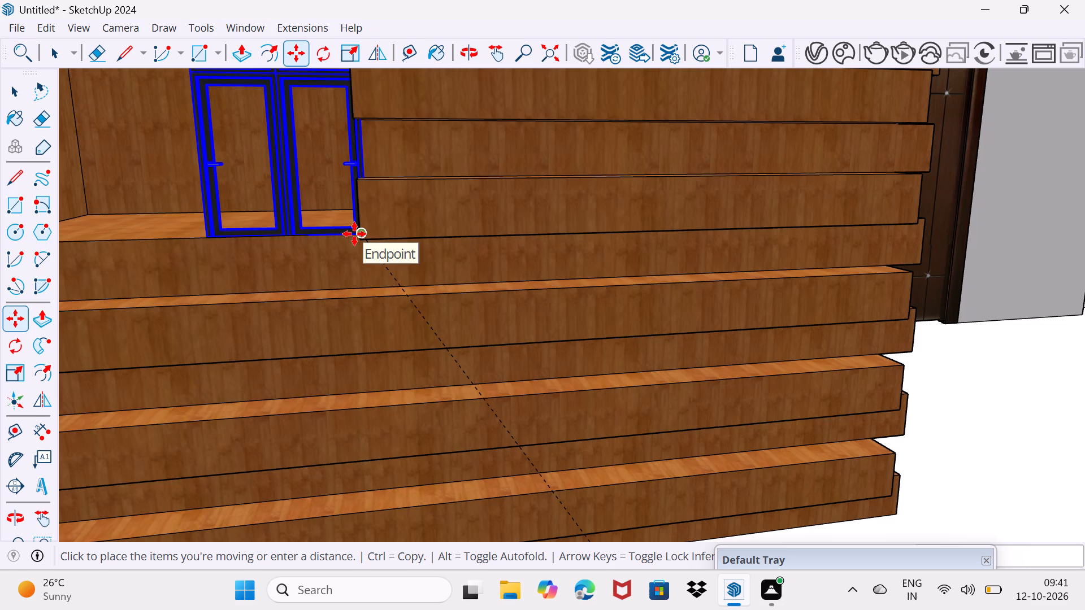
{"action": "left_click", "coordinate": [354, 234]}
Stretch the black double window's width to the opposite side of the window recess in the timber-clad wall.
{"action": "scroll", "coordinate": [322, 227], "scroll_direction": "up", "scroll_amount": 2}
{"action": "middle_click_drag", "start_coordinate": [320, 225], "coordinate": [441, 234]}
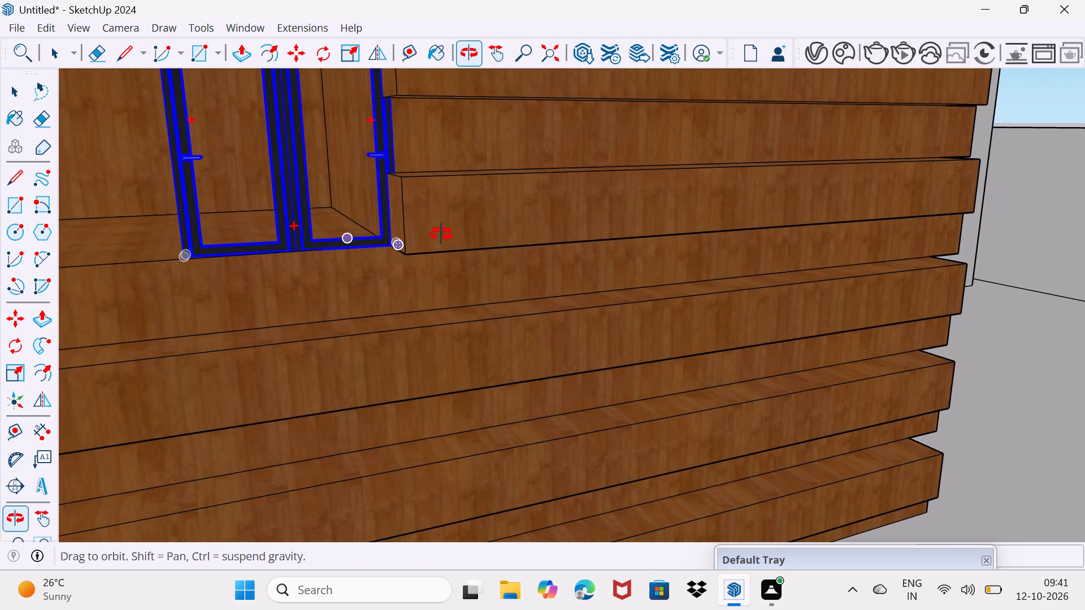
{"action": "middle_click_drag", "start_coordinate": [441, 234], "coordinate": [450, 234]}
{"action": "scroll", "coordinate": [389, 236], "scroll_direction": "down", "scroll_amount": 3}
{"action": "key", "text": "s"}
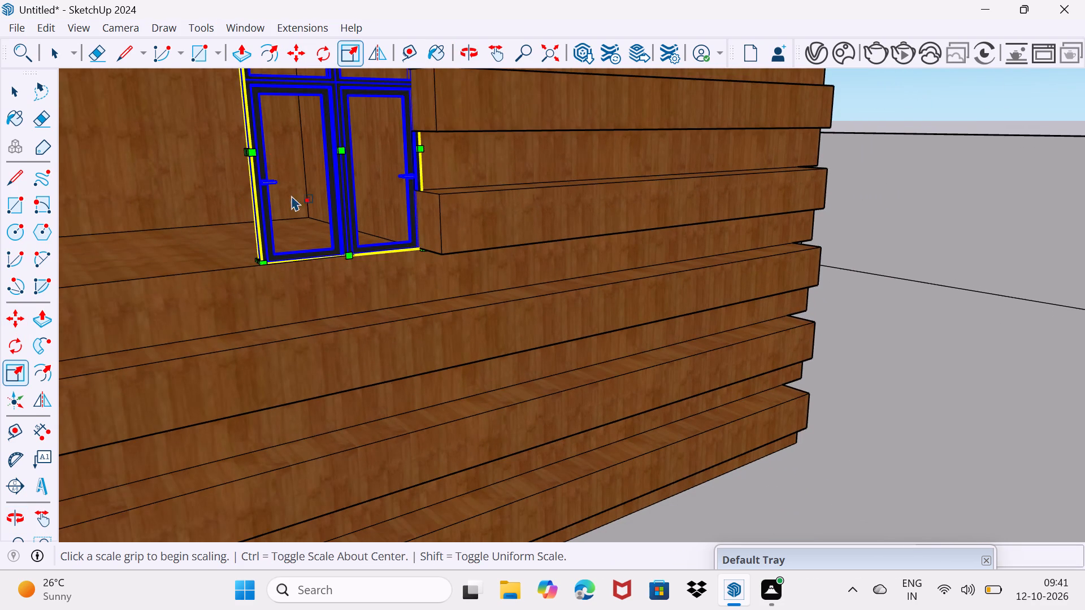
{"action": "scroll", "coordinate": [252, 169], "scroll_direction": "up", "scroll_amount": 15}
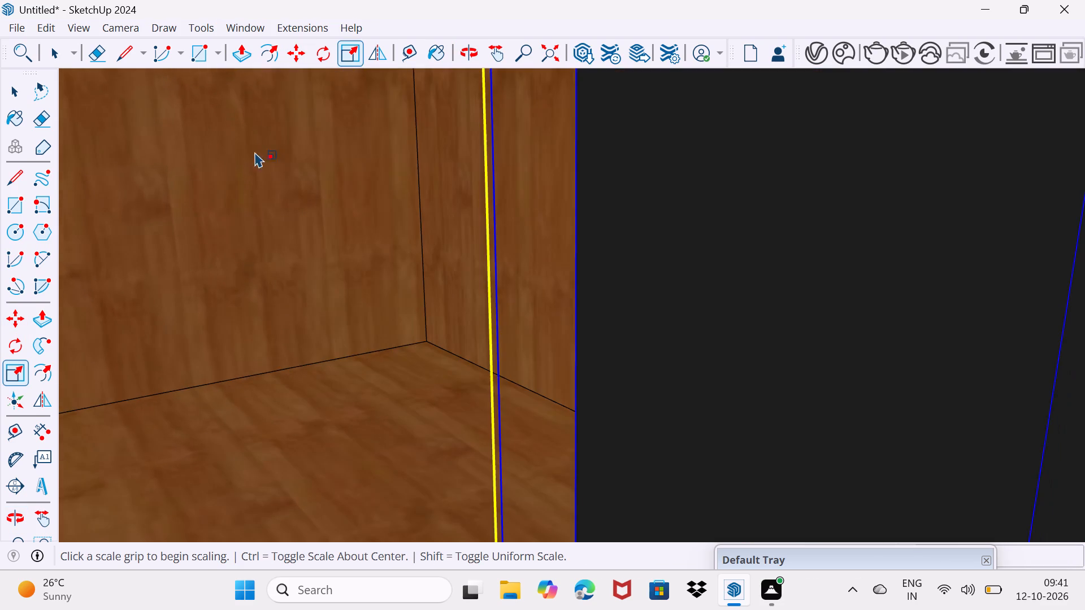
{"action": "scroll", "coordinate": [276, 151], "scroll_direction": "down", "scroll_amount": 3}
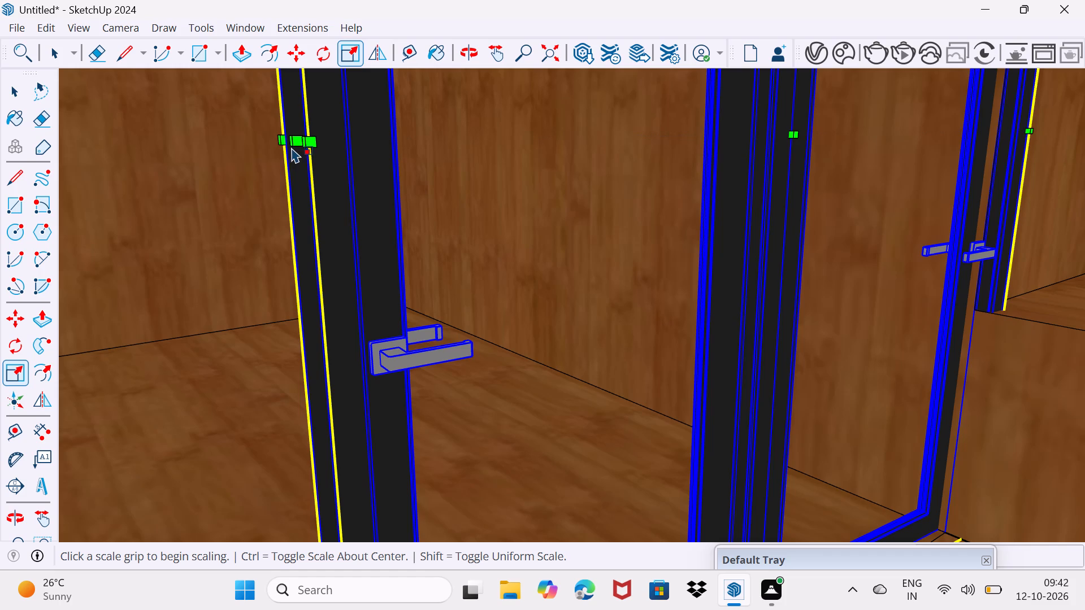
{"action": "left_click", "coordinate": [295, 146]}
{"action": "scroll", "coordinate": [255, 151], "scroll_direction": "down", "scroll_amount": 3}
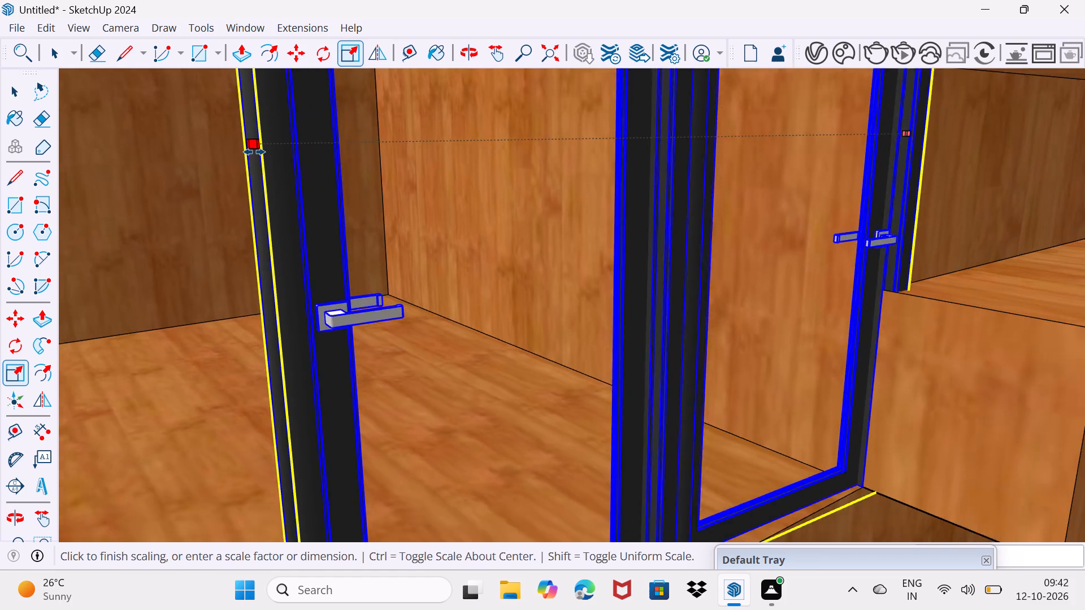
{"action": "scroll", "coordinate": [254, 152], "scroll_direction": "down", "scroll_amount": 16}
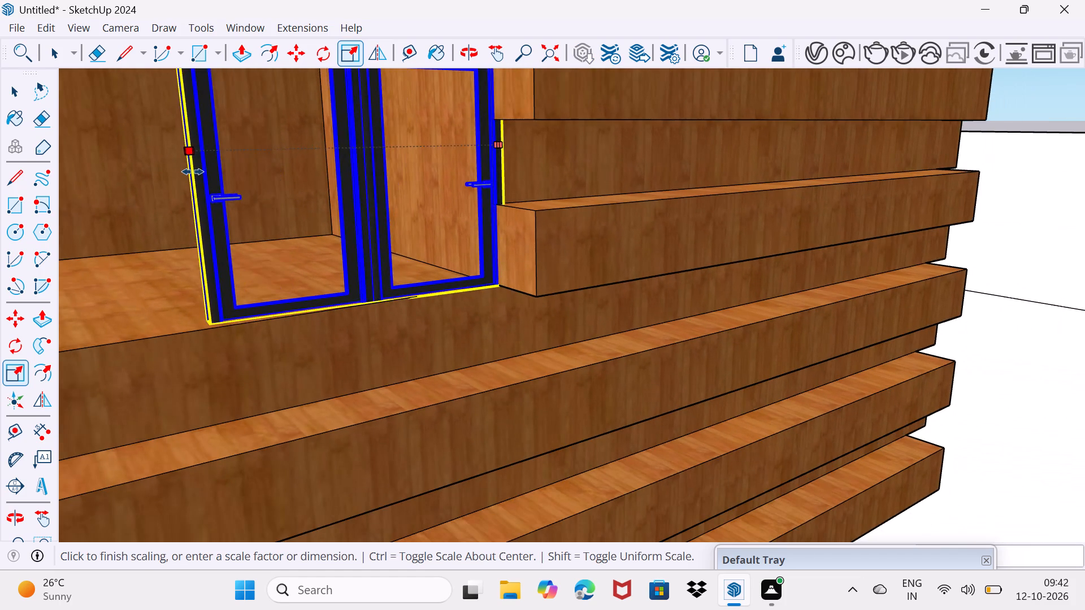
{"action": "scroll", "coordinate": [193, 172], "scroll_direction": "down", "scroll_amount": 6}
{"action": "middle_click_drag", "start_coordinate": [193, 172], "coordinate": [496, 176], "text": "shift"}
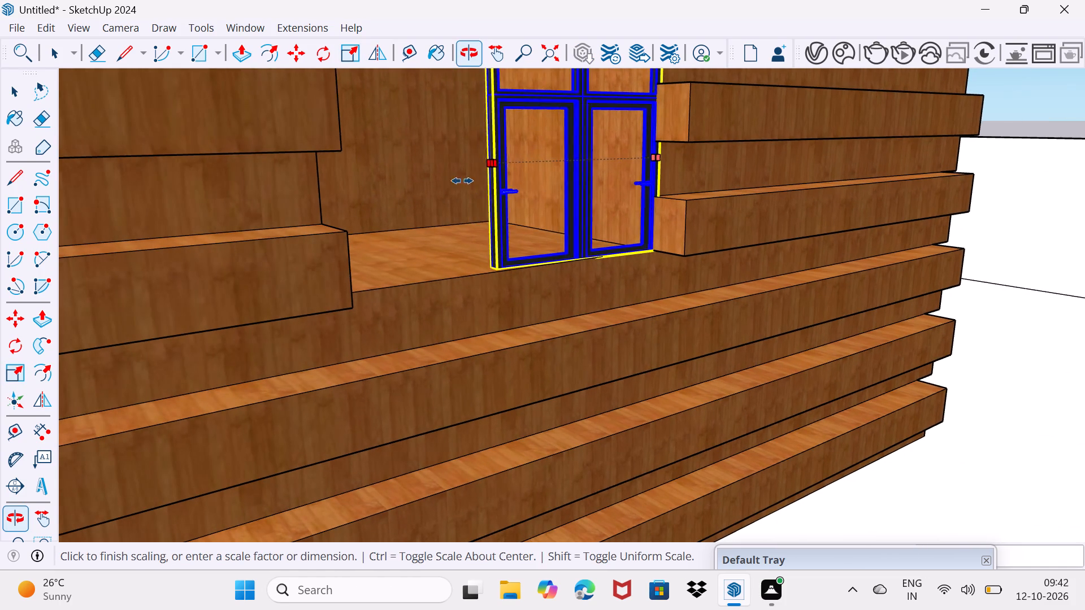
{"action": "left_click", "coordinate": [320, 190]}
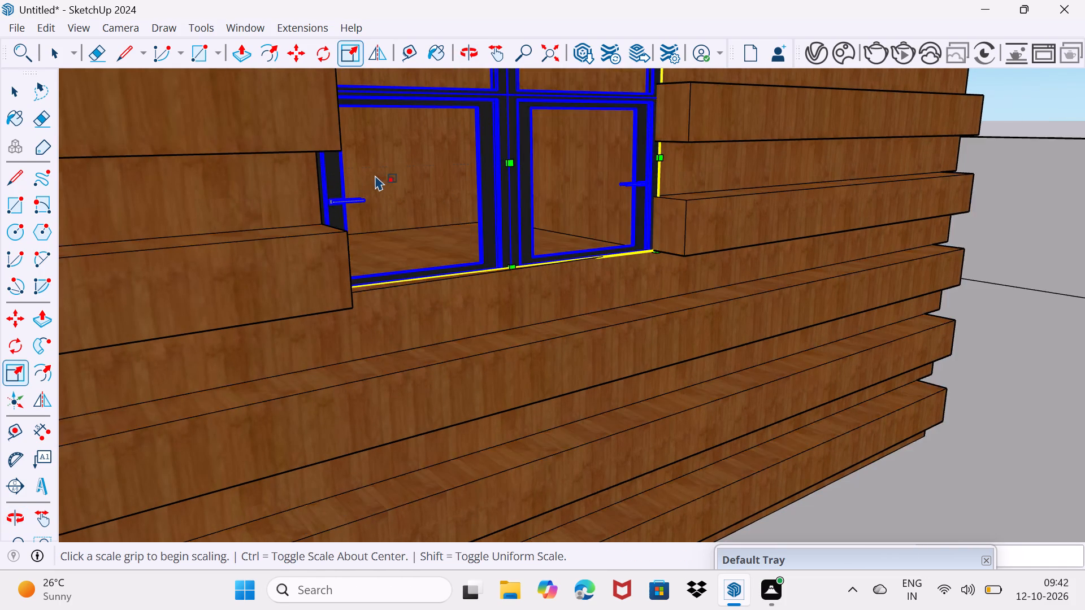
Stretch the black double window's height up to the top edge of the recess and deselect it.
{"action": "scroll", "coordinate": [378, 175], "scroll_direction": "down", "scroll_amount": 4}
{"action": "middle_click_drag", "start_coordinate": [472, 168], "coordinate": [428, 272]}
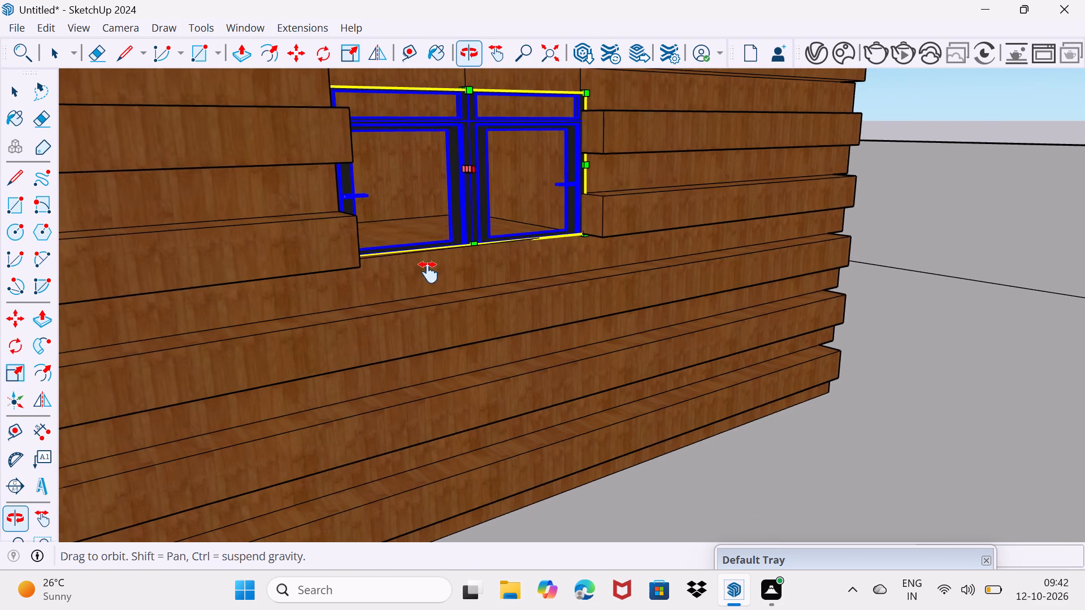
{"action": "middle_click_drag", "start_coordinate": [428, 272], "coordinate": [410, 339]}
{"action": "scroll", "coordinate": [410, 339], "scroll_direction": "down", "scroll_amount": 1}
{"action": "scroll", "coordinate": [404, 274], "scroll_direction": "up", "scroll_amount": 8}
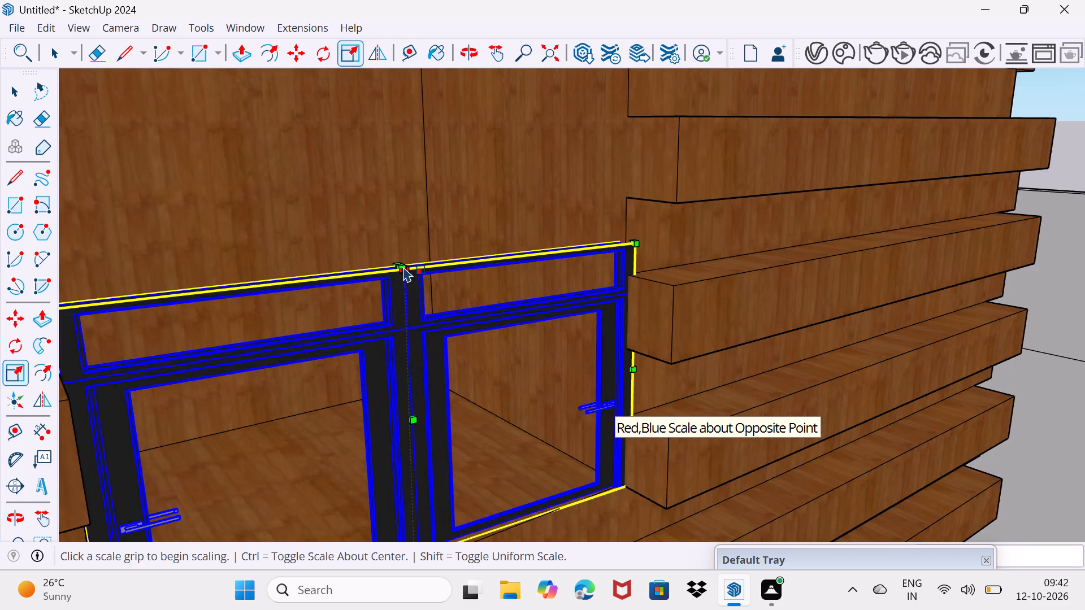
{"action": "scroll", "coordinate": [403, 267], "scroll_direction": "up", "scroll_amount": 8}
{"action": "left_click", "coordinate": [392, 279]}
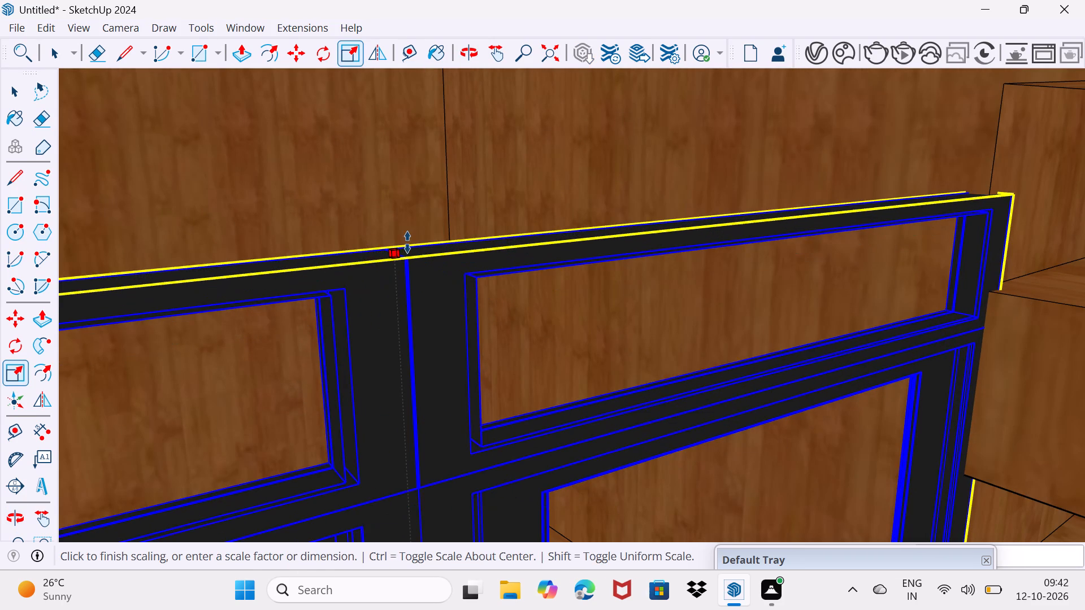
{"action": "scroll", "coordinate": [418, 201], "scroll_direction": "down", "scroll_amount": 15}
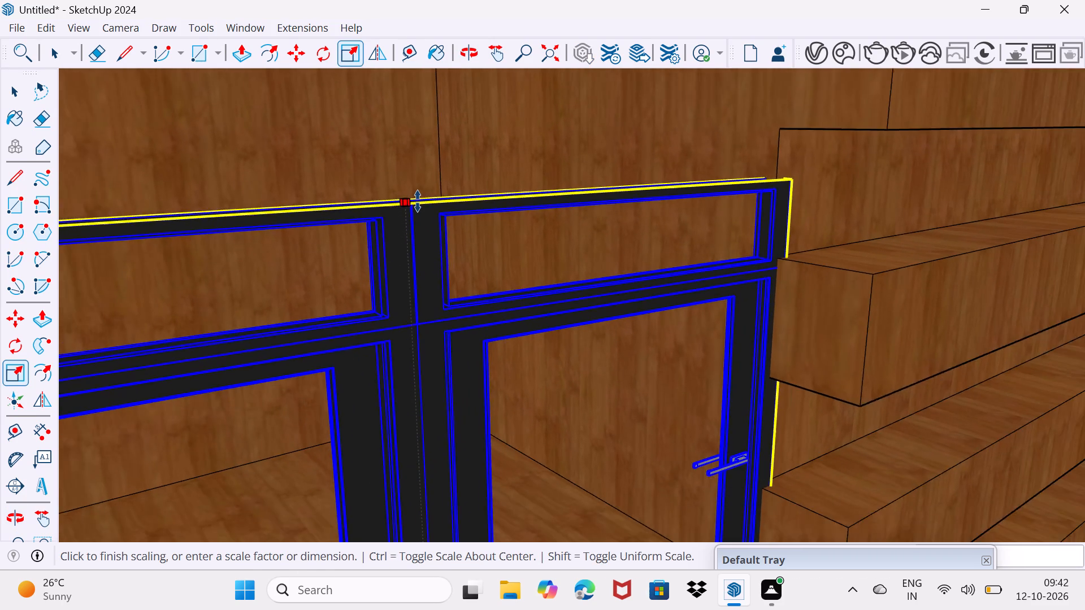
{"action": "scroll", "coordinate": [418, 201], "scroll_direction": "down", "scroll_amount": 7}
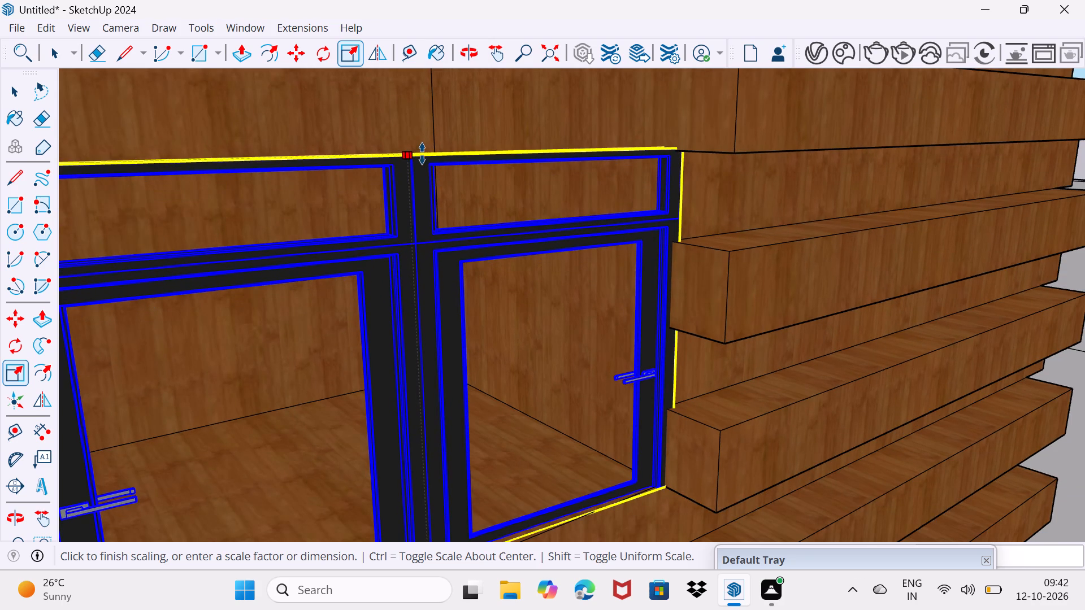
{"action": "scroll", "coordinate": [422, 154], "scroll_direction": "down", "scroll_amount": 1}
{"action": "middle_click_drag", "start_coordinate": [422, 154], "coordinate": [399, 316]}
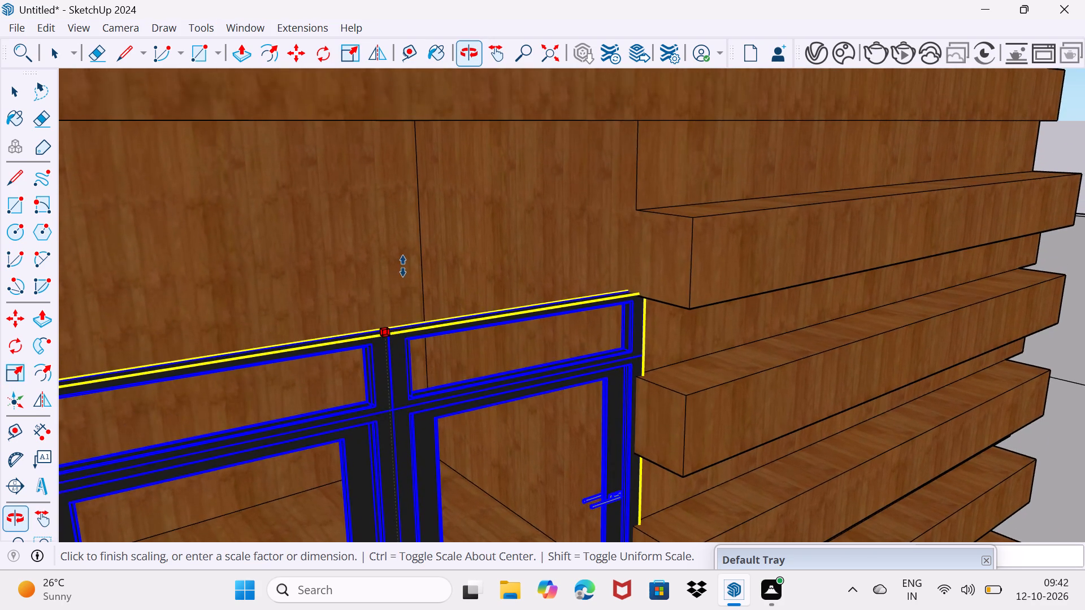
{"action": "left_click", "coordinate": [414, 119]}
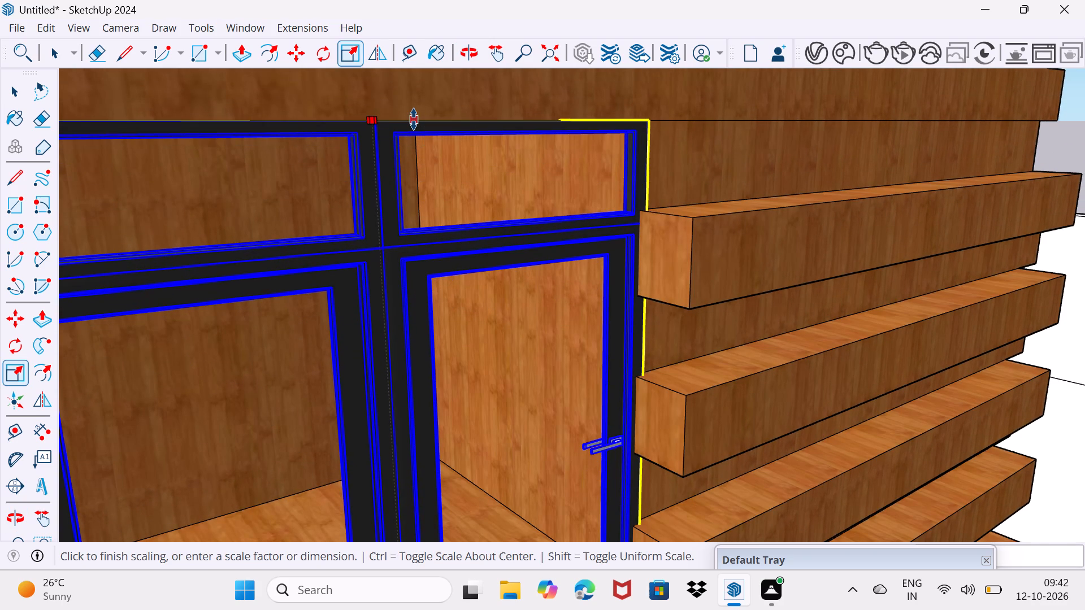
{"action": "key", "text": "space"}
{"action": "left_click_drag", "start_coordinate": [414, 108], "coordinate": [432, 95]}
{"action": "scroll", "coordinate": [411, 123], "scroll_direction": "down", "scroll_amount": 3}
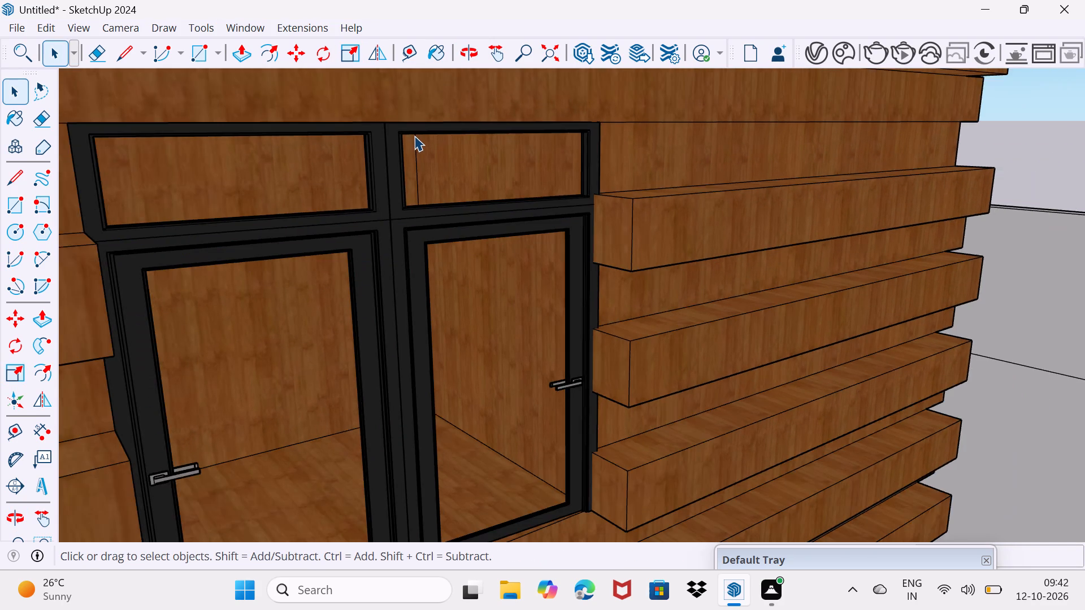
Examine the whole house front, from the porch up to the top-floor balcony, for openings still lacking windows or doors.
{"action": "scroll", "coordinate": [414, 136], "scroll_direction": "down", "scroll_amount": 10}
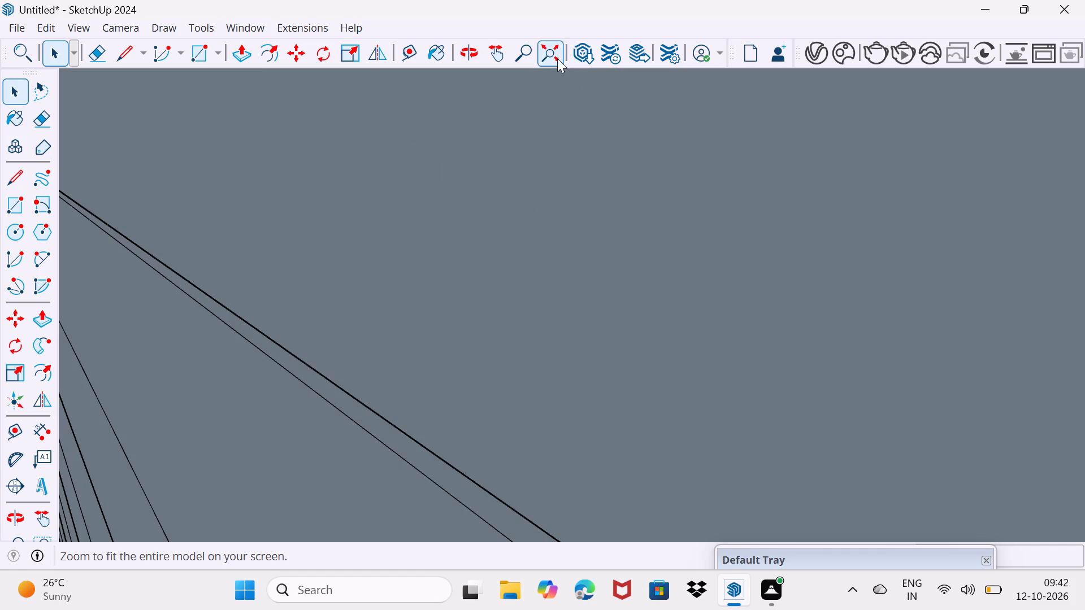
{"action": "left_click", "coordinate": [555, 57]}
{"action": "scroll", "coordinate": [607, 321], "scroll_direction": "up", "scroll_amount": 2}
{"action": "middle_click_drag", "start_coordinate": [671, 303], "coordinate": [425, 259]}
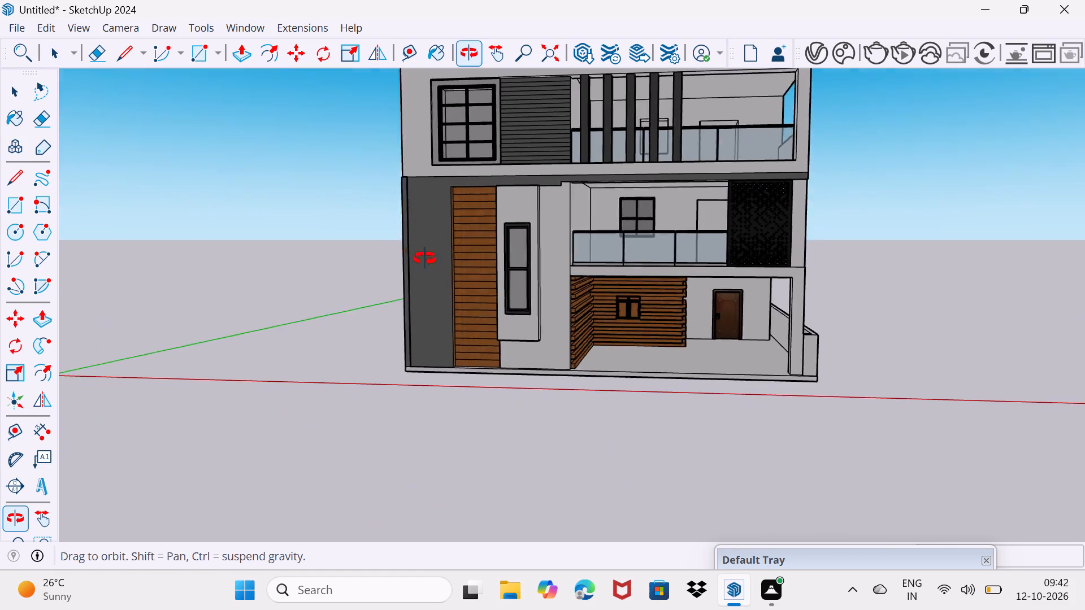
{"action": "middle_click_drag", "start_coordinate": [425, 259], "coordinate": [384, 335]}
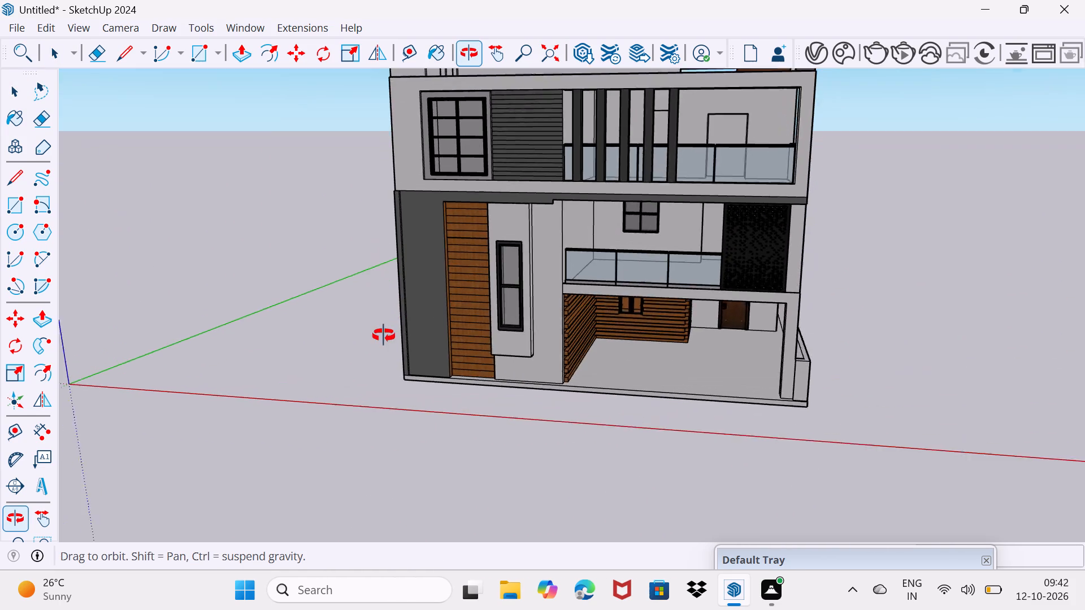
{"action": "middle_click_drag", "start_coordinate": [384, 335], "coordinate": [390, 325]}
{"action": "scroll", "coordinate": [709, 167], "scroll_direction": "up", "scroll_amount": 2}
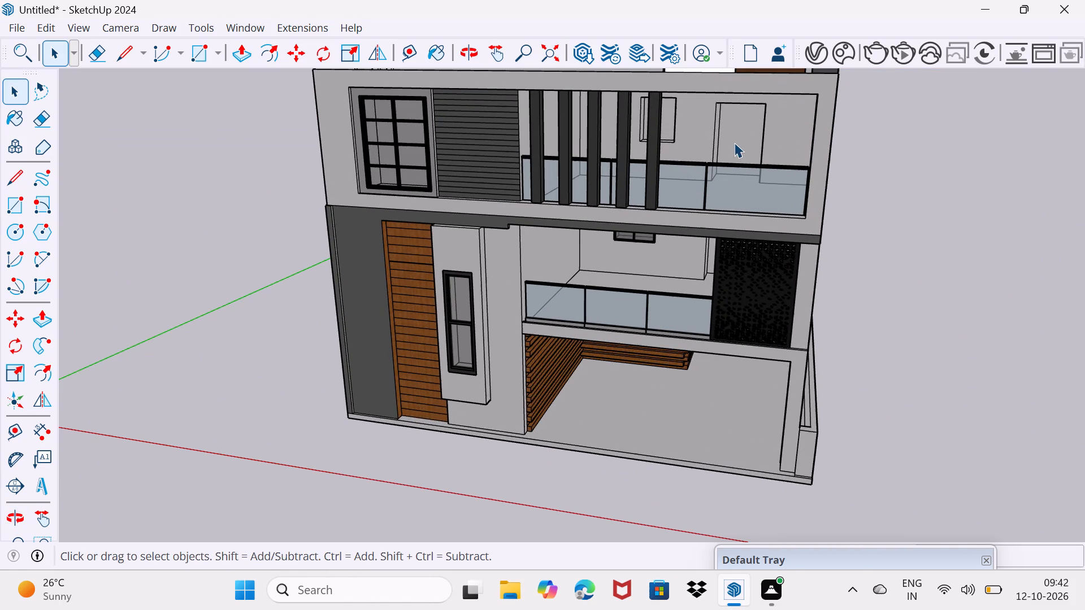
{"action": "middle_click_drag", "start_coordinate": [734, 142], "coordinate": [581, 348]}
{"action": "scroll", "coordinate": [531, 417], "scroll_direction": "up", "scroll_amount": 2}
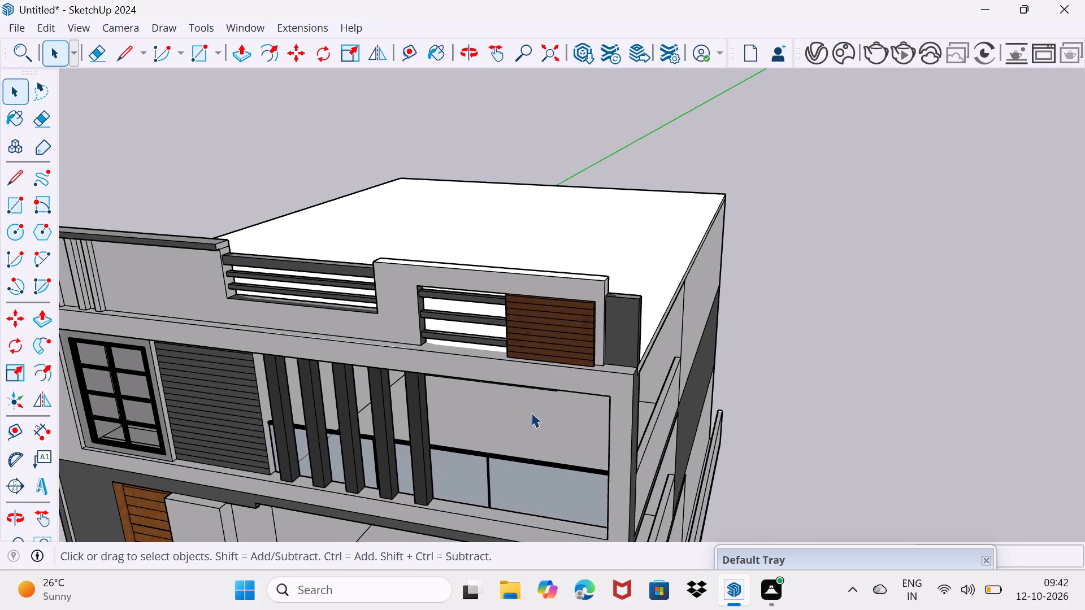
{"action": "middle_click_drag", "start_coordinate": [535, 419], "coordinate": [584, 361]}
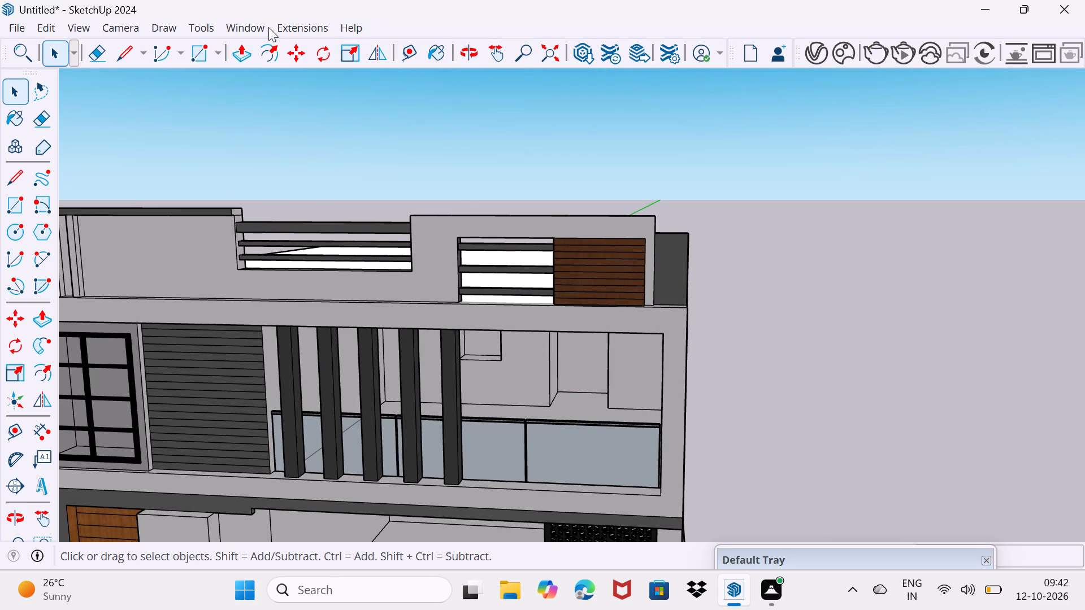
Open 3D Warehouse to look for the next model.
{"action": "left_click", "coordinate": [250, 27]}
{"action": "left_click", "coordinate": [284, 155]}
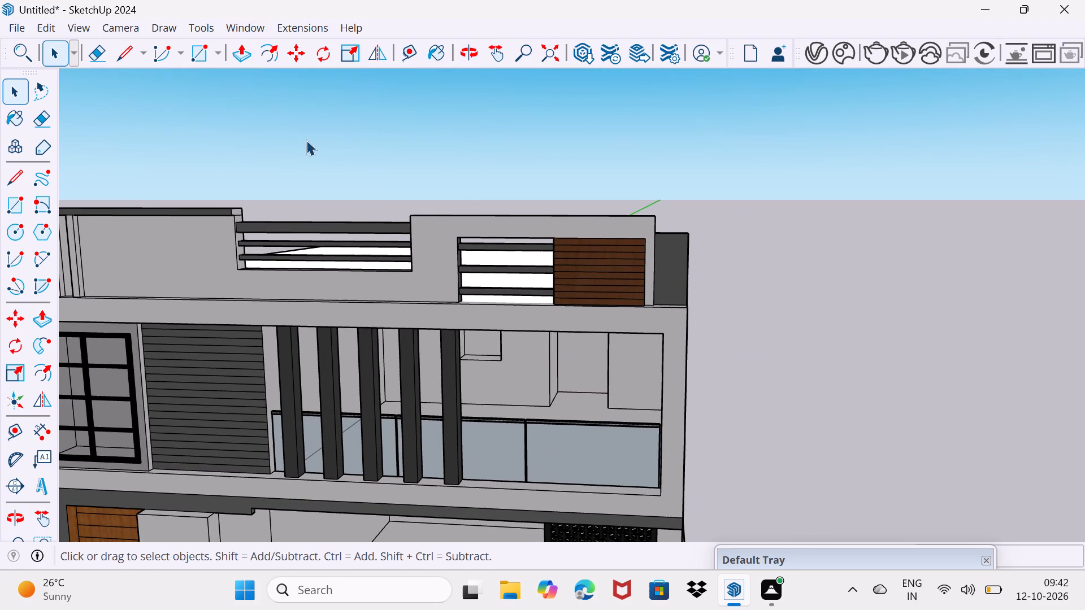
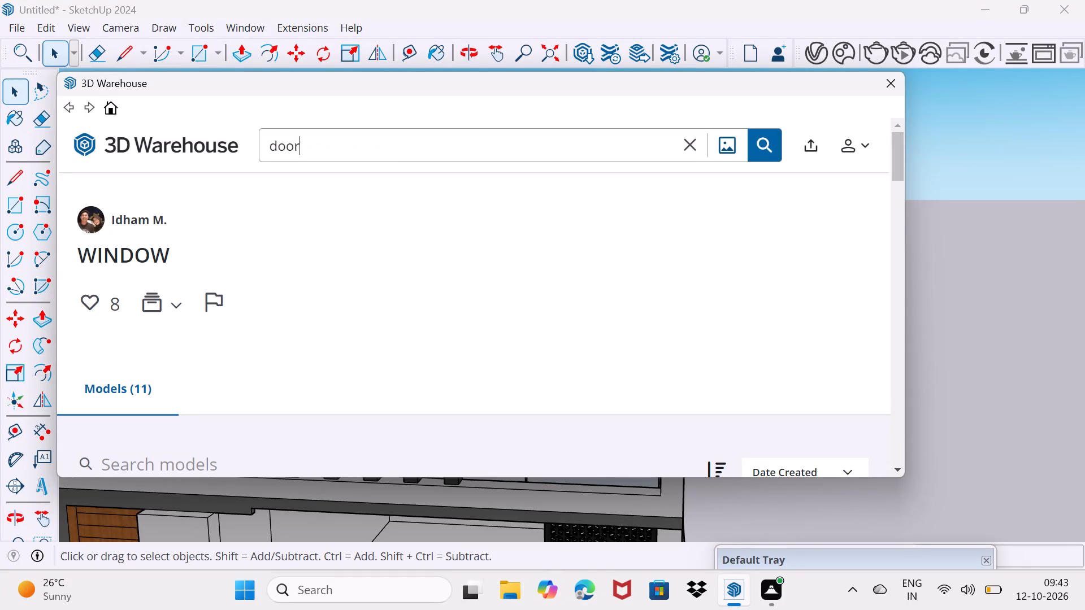
Search 3D Warehouse for "doors" and look through the door models.
{"action": "key", "text": "Return"}
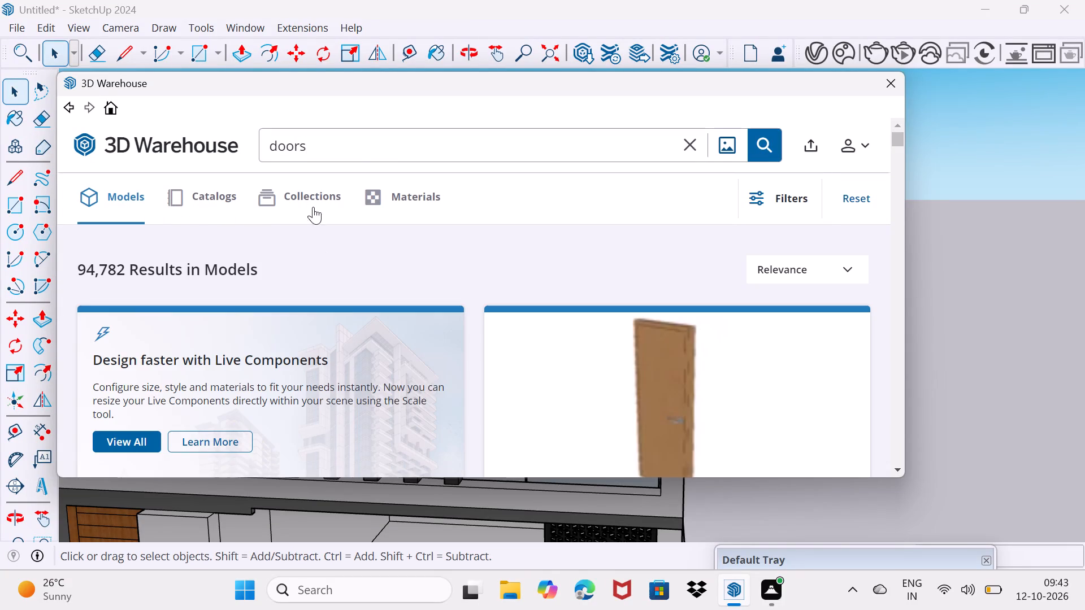
{"action": "scroll", "coordinate": [318, 229], "scroll_direction": "down", "scroll_amount": 5}
{"action": "scroll", "coordinate": [416, 339], "scroll_direction": "down", "scroll_amount": 3}
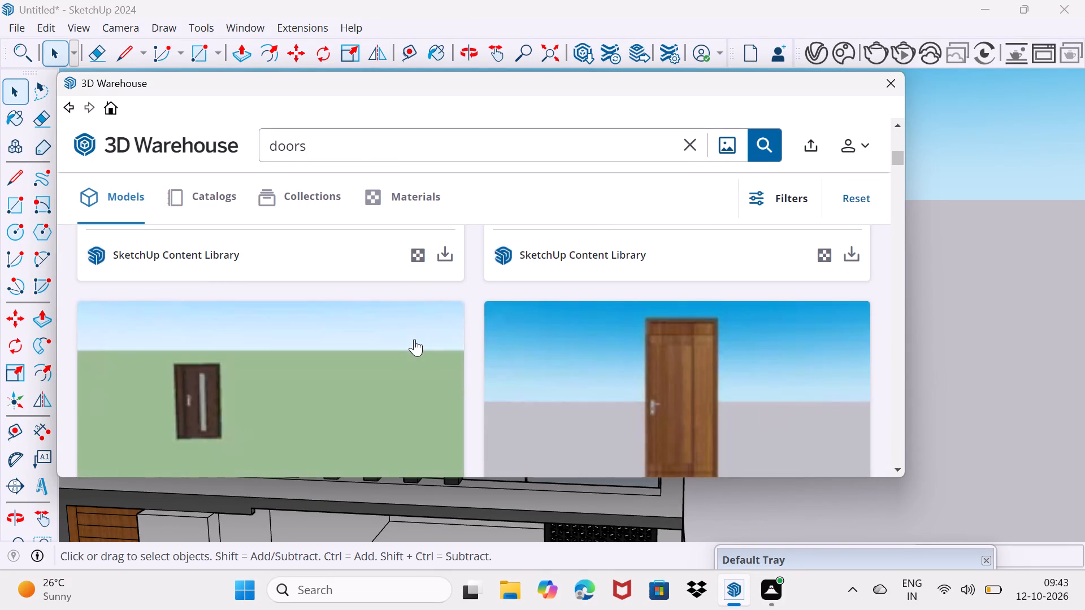
{"action": "scroll", "coordinate": [413, 339], "scroll_direction": "down", "scroll_amount": 13}
Browse the door collections for a dark wooden door suited to the upper balcony's door opening.
{"action": "left_click", "coordinate": [267, 193]}
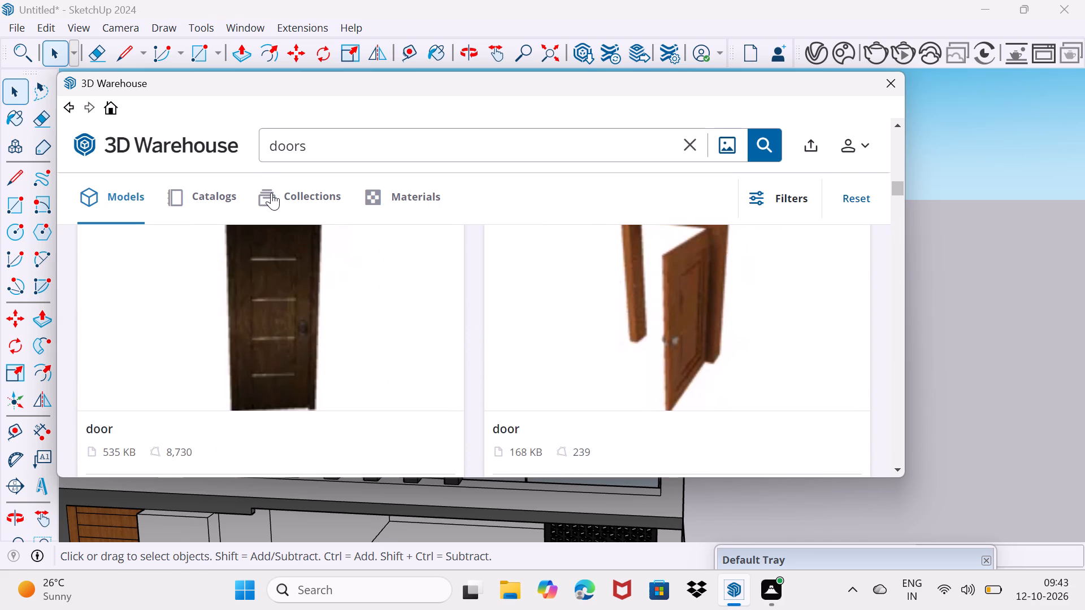
{"action": "scroll", "coordinate": [279, 236], "scroll_direction": "down", "scroll_amount": 1}
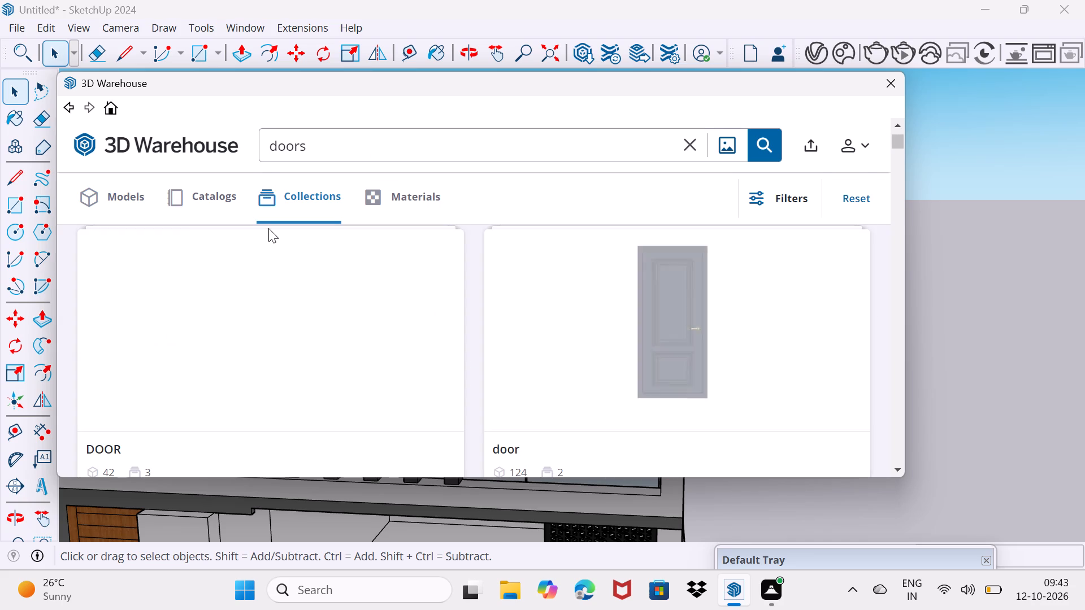
{"action": "scroll", "coordinate": [295, 289], "scroll_direction": "down", "scroll_amount": 9}
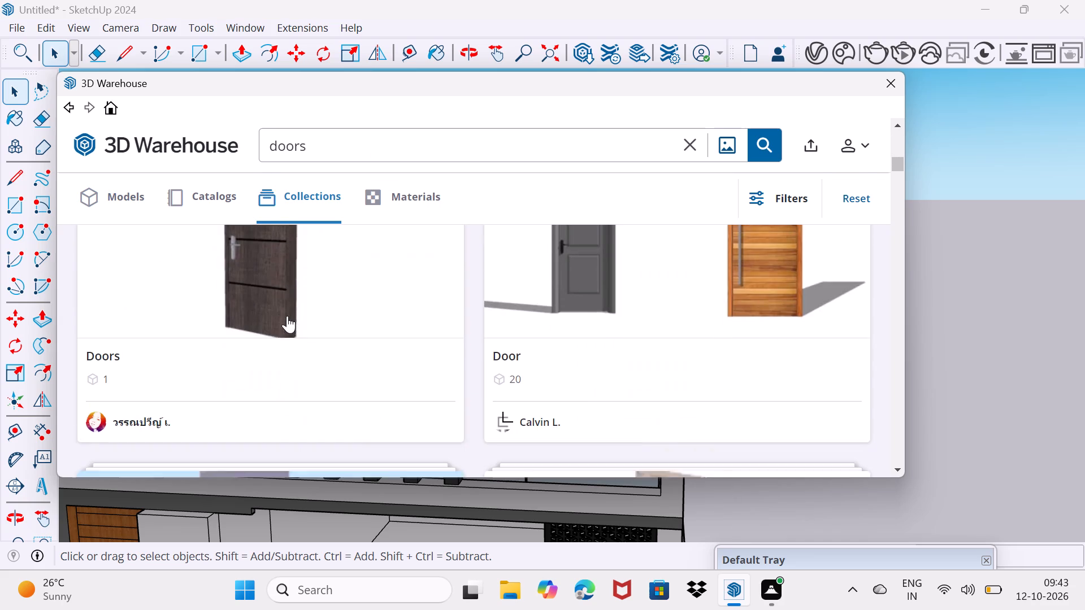
{"action": "scroll", "coordinate": [310, 358], "scroll_direction": "down", "scroll_amount": 7}
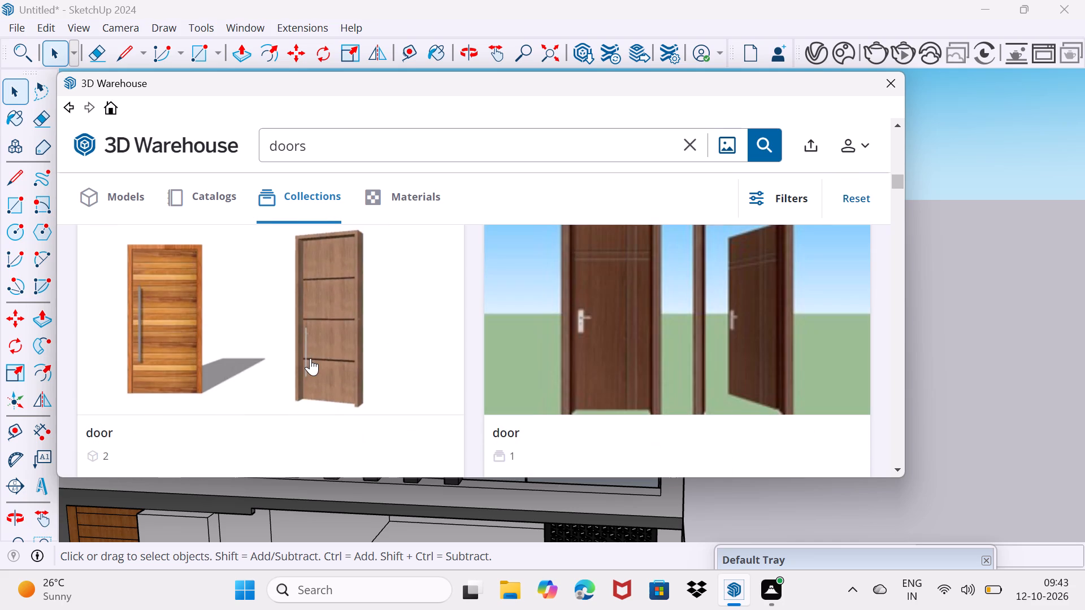
{"action": "scroll", "coordinate": [310, 358], "scroll_direction": "down", "scroll_amount": 6}
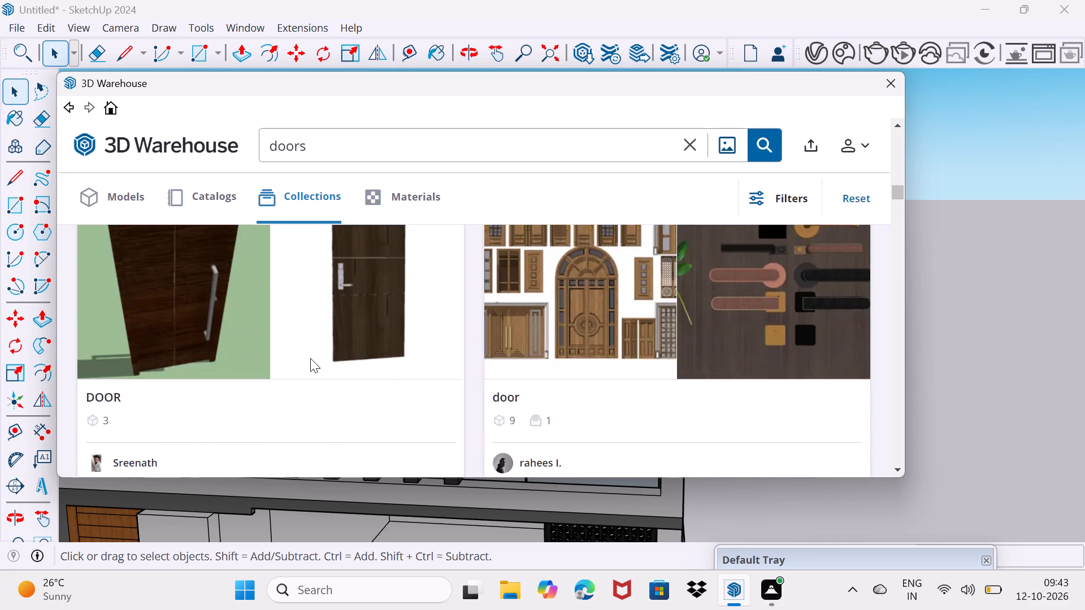
{"action": "scroll", "coordinate": [310, 358], "scroll_direction": "down", "scroll_amount": 2}
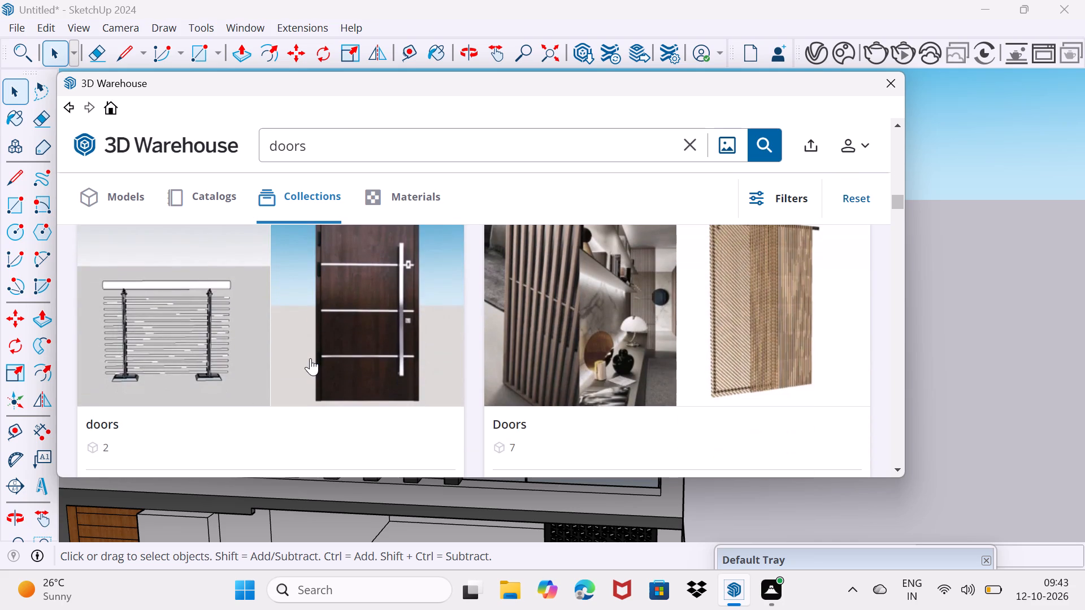
{"action": "scroll", "coordinate": [310, 358], "scroll_direction": "down", "scroll_amount": 11}
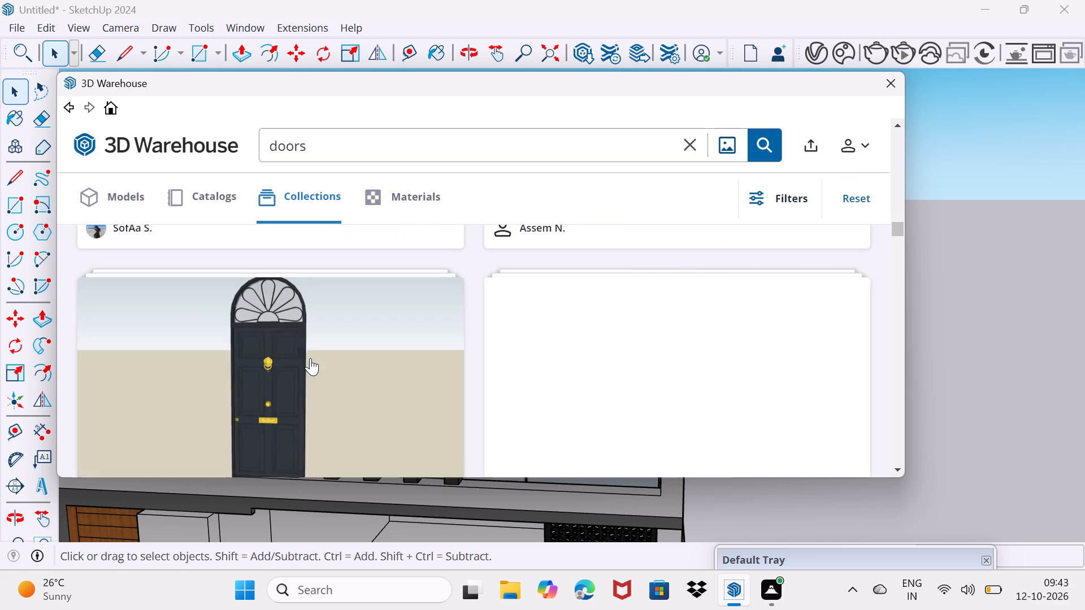
{"action": "scroll", "coordinate": [310, 358], "scroll_direction": "down", "scroll_amount": 7}
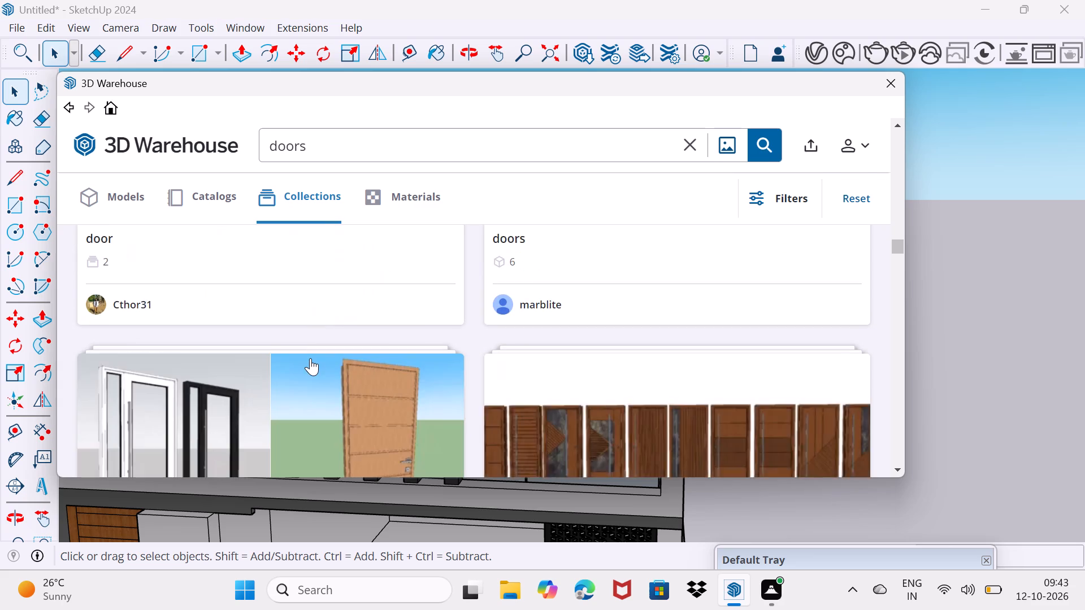
{"action": "scroll", "coordinate": [310, 358], "scroll_direction": "down", "scroll_amount": 10}
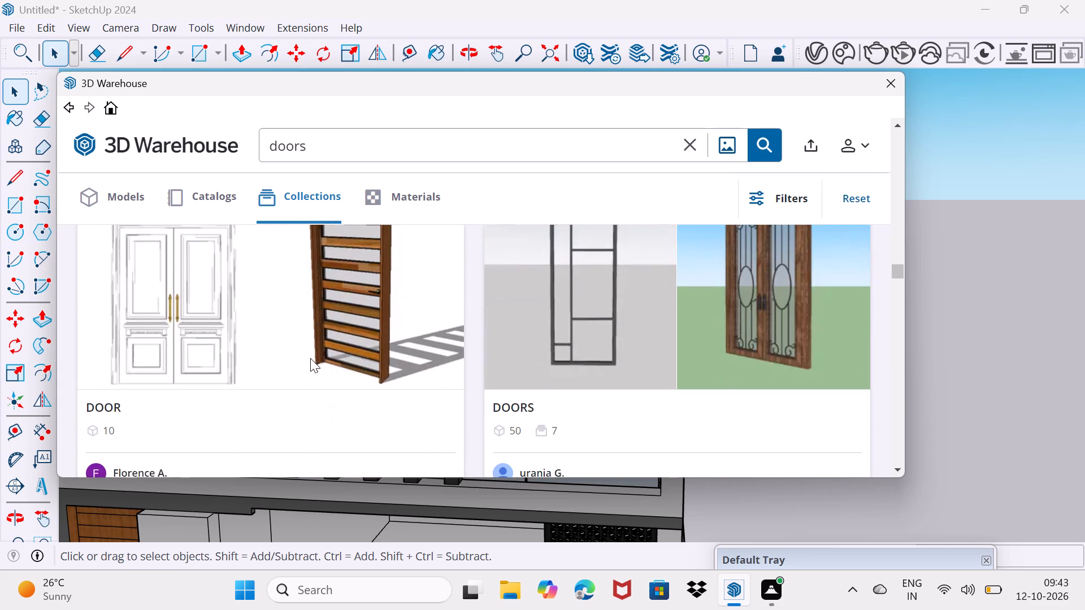
{"action": "scroll", "coordinate": [310, 358], "scroll_direction": "down", "scroll_amount": 3}
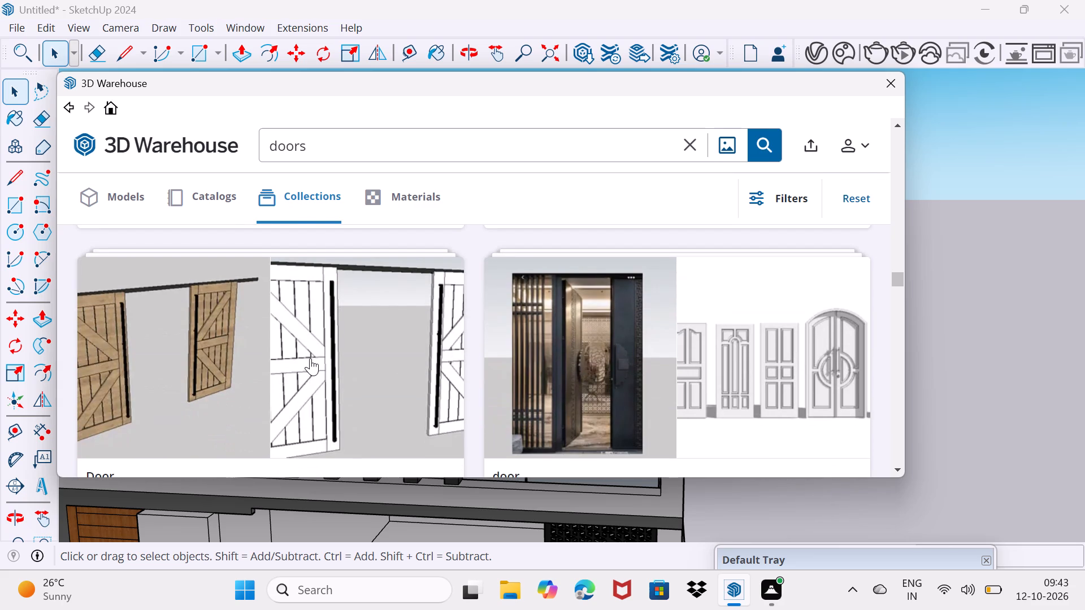
{"action": "scroll", "coordinate": [310, 358], "scroll_direction": "down", "scroll_amount": 6}
{"action": "scroll", "coordinate": [310, 358], "scroll_direction": "up", "scroll_amount": 1}
{"action": "scroll", "coordinate": [310, 358], "scroll_direction": "down", "scroll_amount": 1}
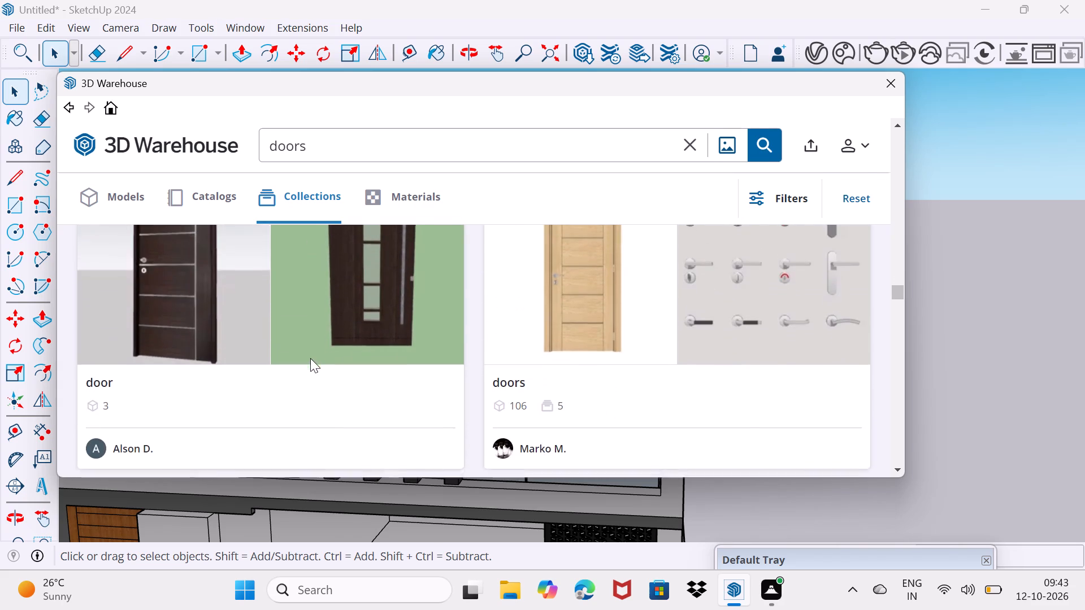
{"action": "scroll", "coordinate": [310, 358], "scroll_direction": "down", "scroll_amount": 1}
{"action": "scroll", "coordinate": [310, 358], "scroll_direction": "up", "scroll_amount": 2}
Load "door 6 minimalis" from the dark door collection and place it at the lower corner of the balcony's door opening.
{"action": "left_click", "coordinate": [176, 313]}
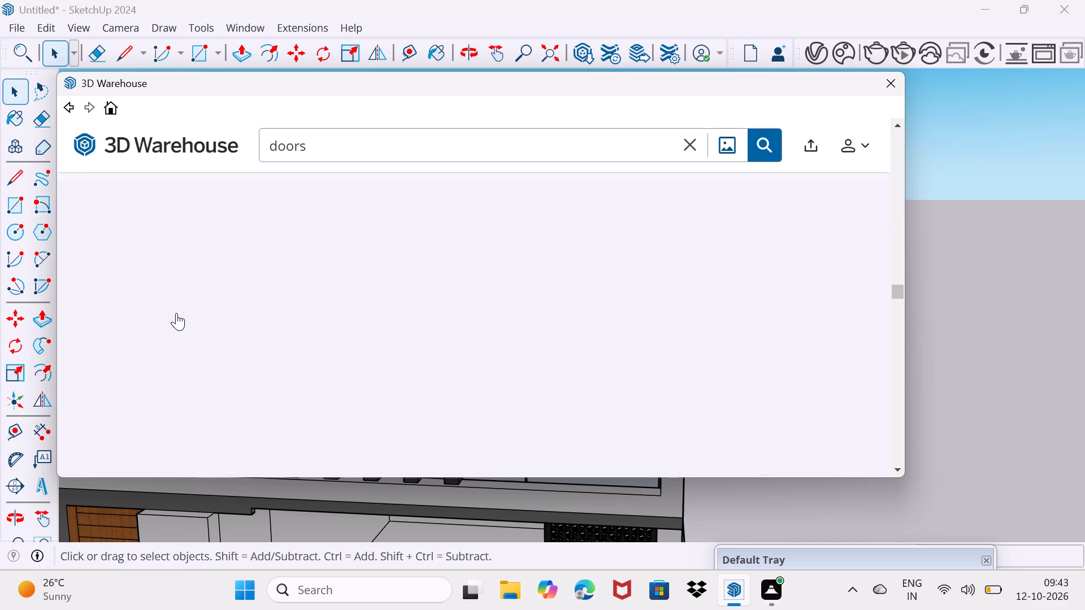
{"action": "scroll", "coordinate": [419, 288], "scroll_direction": "down", "scroll_amount": 4}
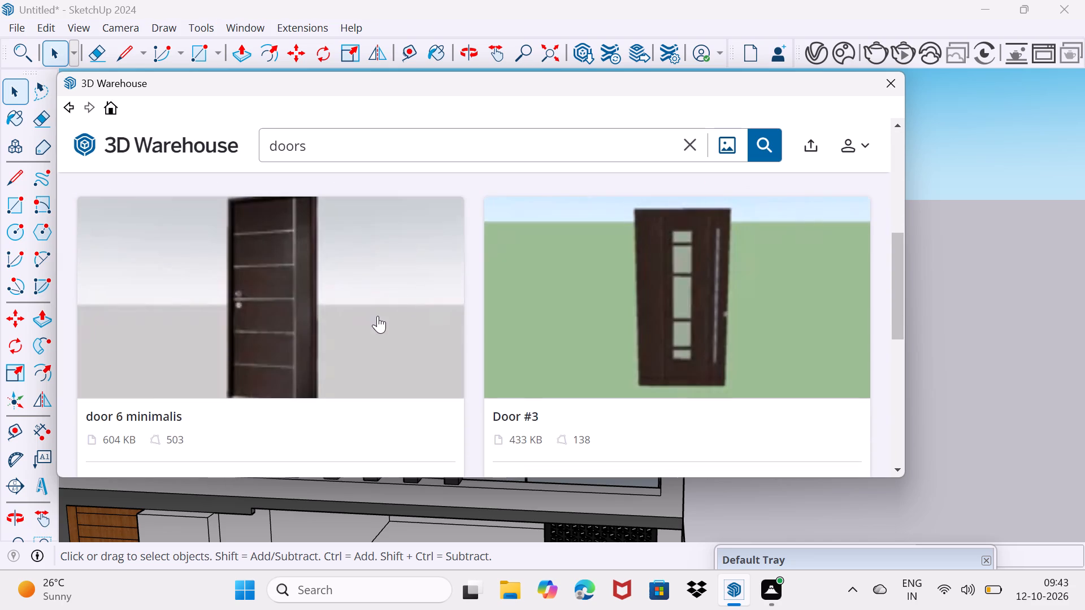
{"action": "scroll", "coordinate": [377, 316], "scroll_direction": "down", "scroll_amount": 2}
{"action": "left_click", "coordinate": [442, 317]}
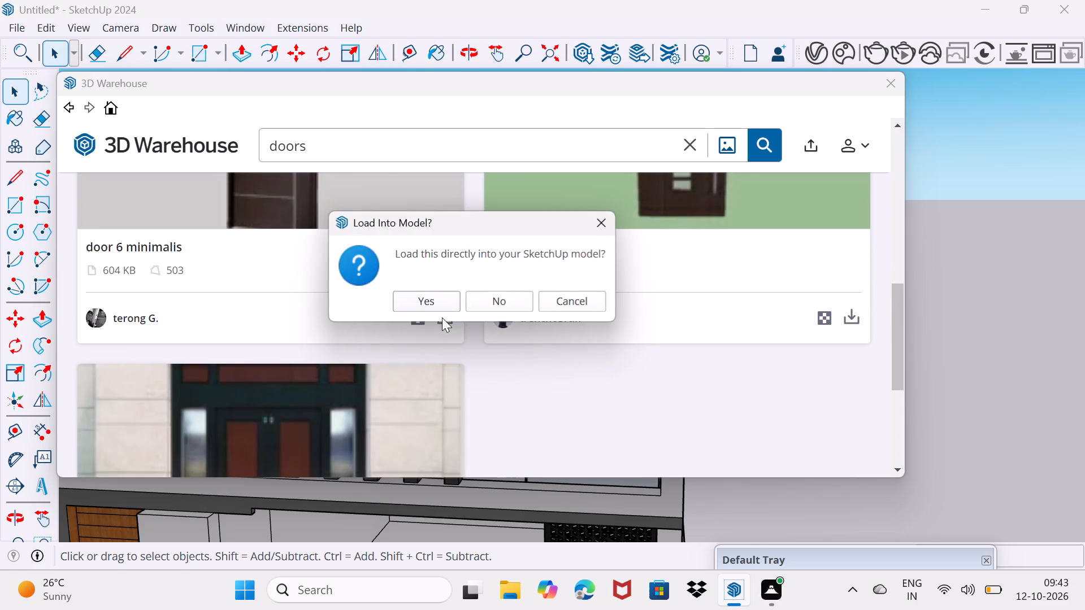
{"action": "left_click", "coordinate": [424, 296]}
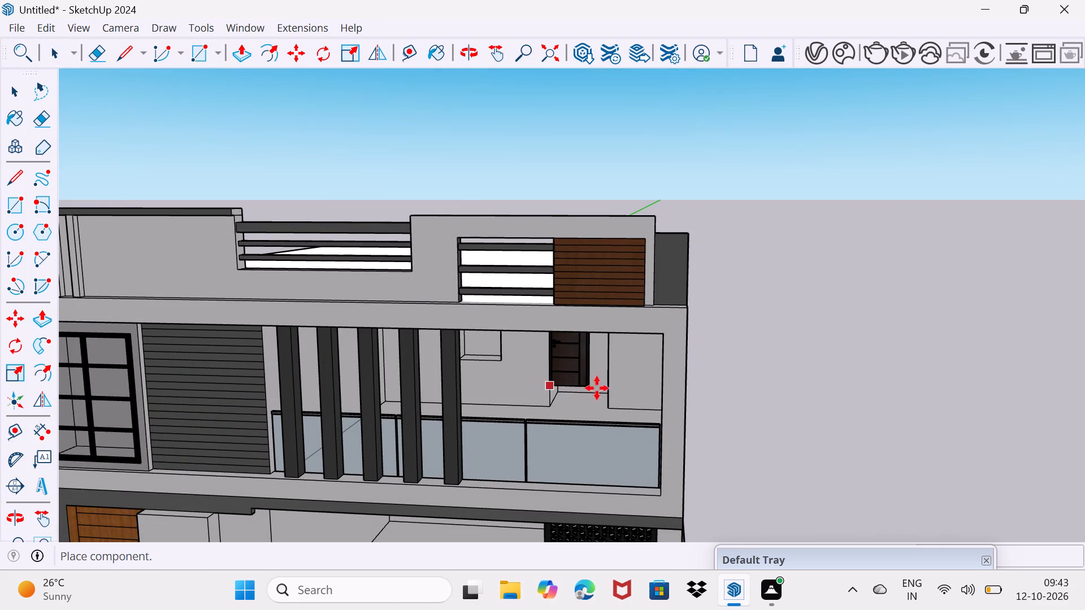
{"action": "scroll", "coordinate": [561, 407], "scroll_direction": "up", "scroll_amount": 7}
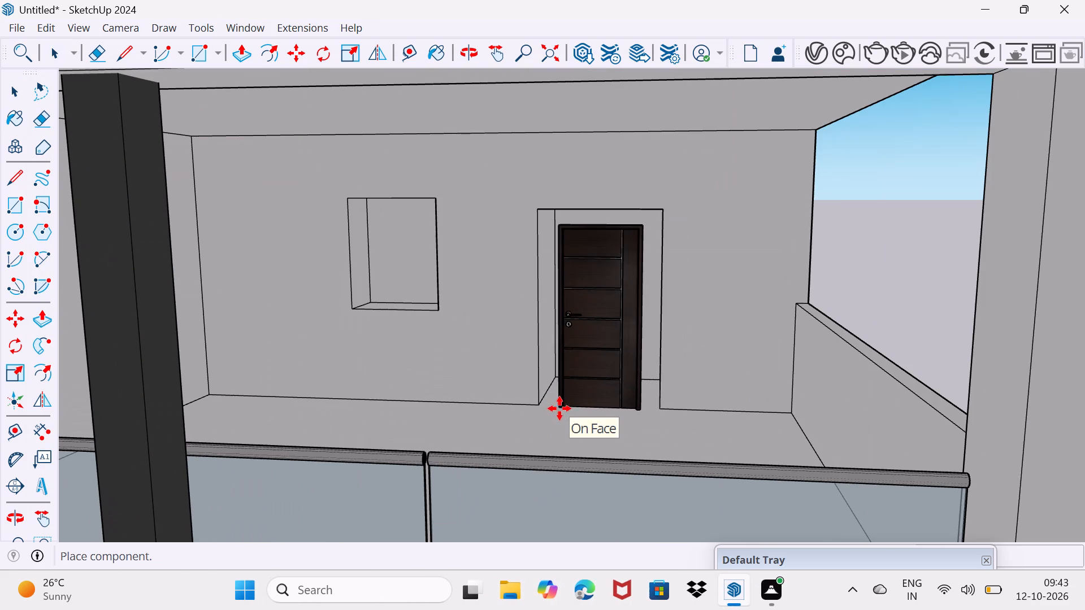
{"action": "left_click", "coordinate": [542, 404]}
Stretch the dark door's width to the opposite side of the balcony door opening.
{"action": "scroll", "coordinate": [543, 342], "scroll_direction": "up", "scroll_amount": 2}
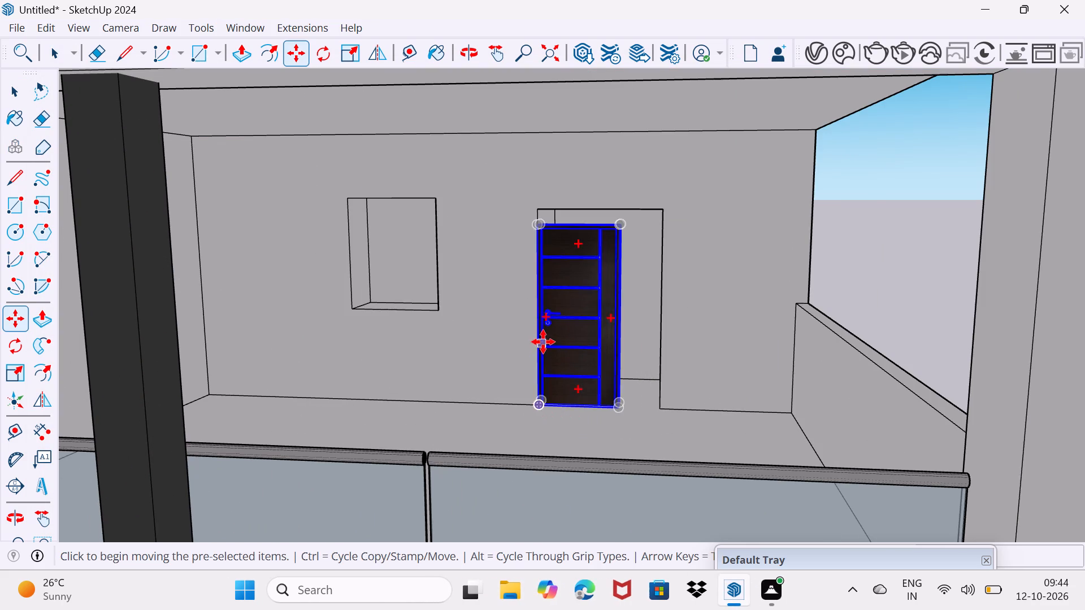
{"action": "scroll", "coordinate": [543, 342], "scroll_direction": "up", "scroll_amount": 4}
{"action": "key", "text": "s"}
{"action": "scroll", "coordinate": [655, 298], "scroll_direction": "up", "scroll_amount": 3}
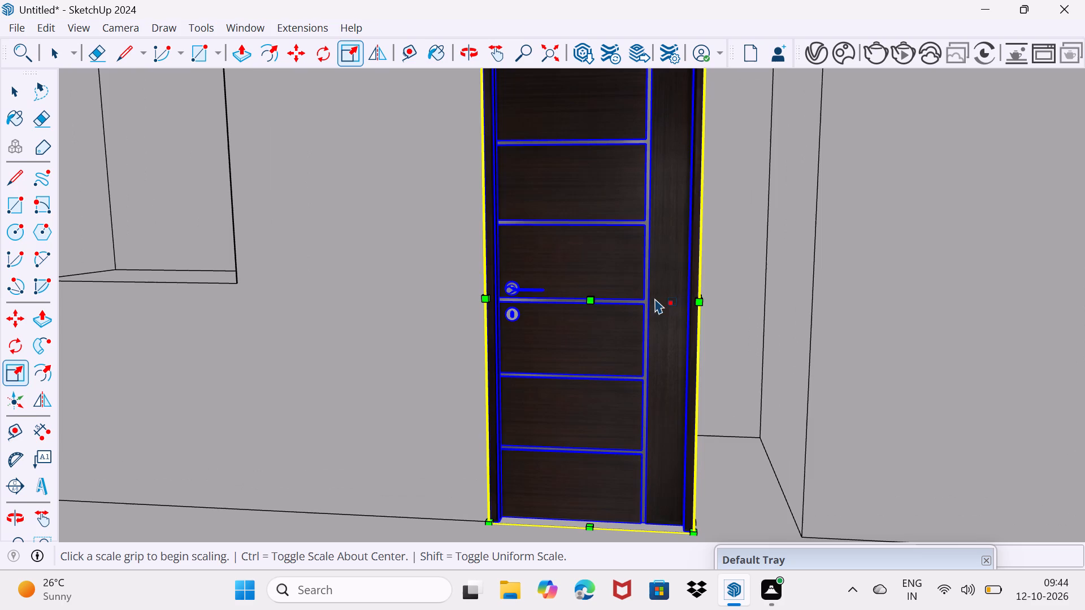
{"action": "middle_click_drag", "start_coordinate": [667, 301], "coordinate": [426, 312]}
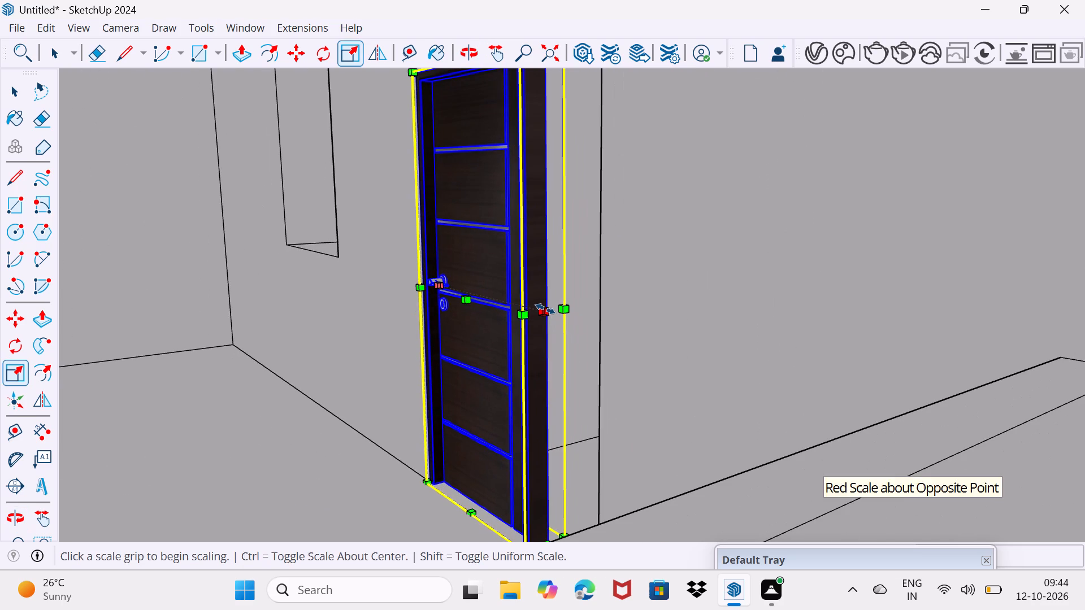
{"action": "left_click_drag", "start_coordinate": [545, 309], "coordinate": [633, 317]}
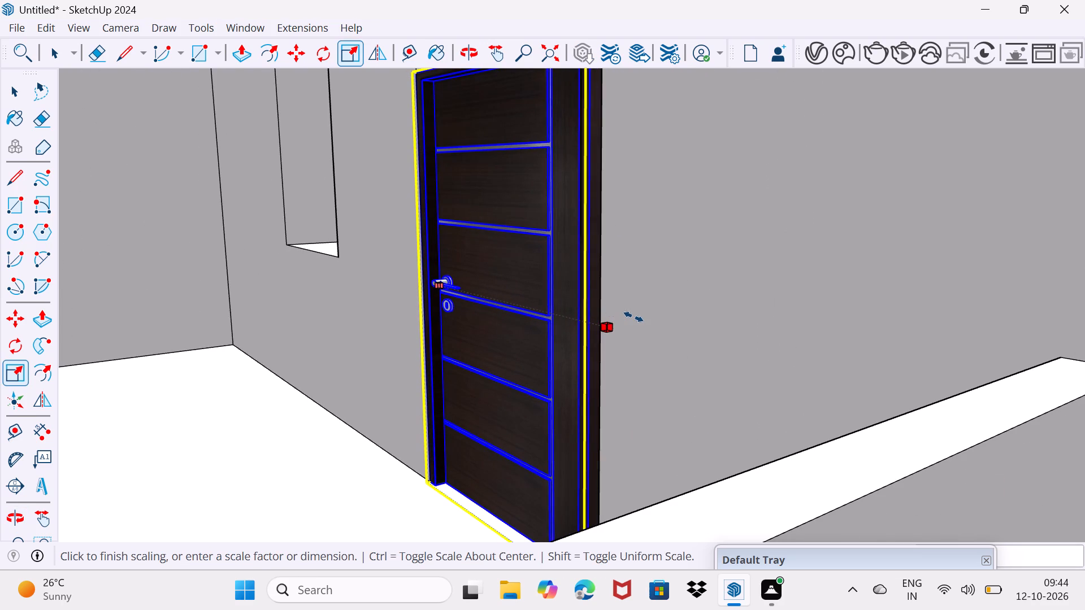
{"action": "left_click_drag", "start_coordinate": [633, 317], "coordinate": [623, 317]}
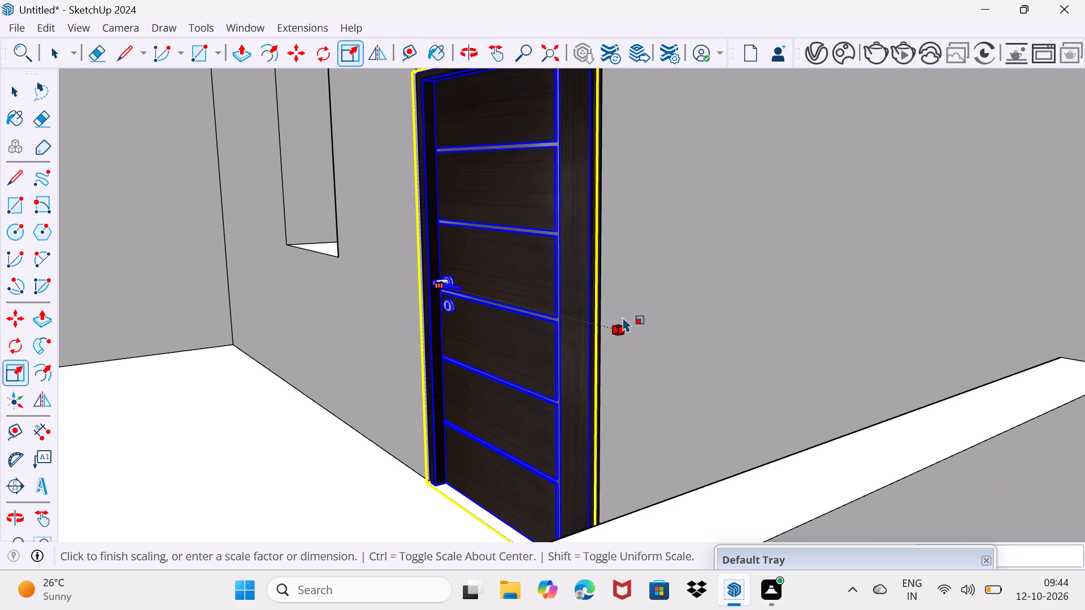
Stretch the dark door's height up to the top edge of its opening and deselect it.
{"action": "scroll", "coordinate": [540, 325], "scroll_direction": "down", "scroll_amount": 2}
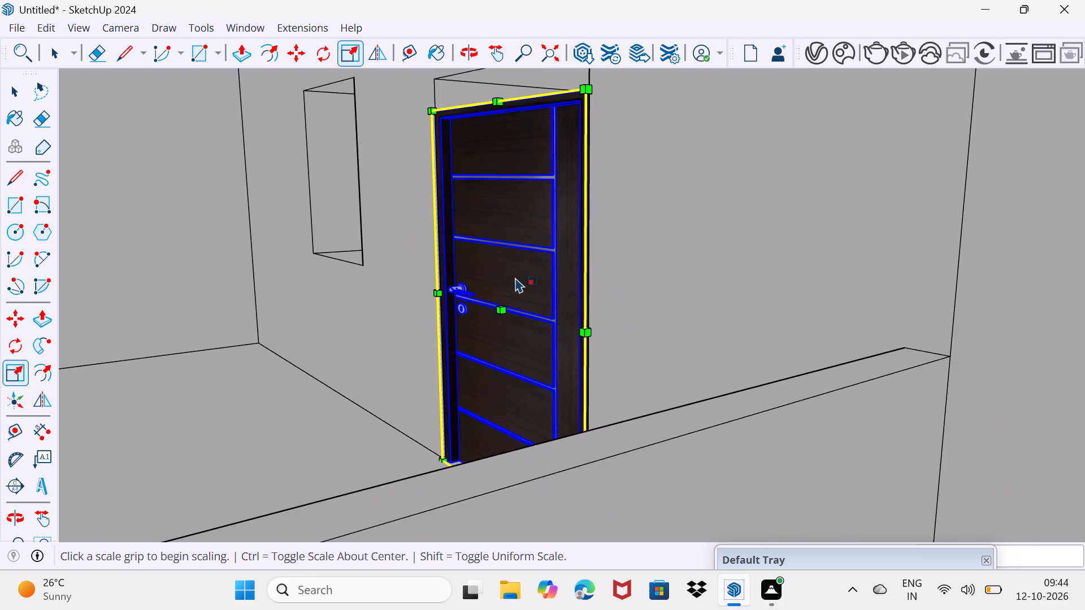
{"action": "middle_click_drag", "start_coordinate": [515, 277], "coordinate": [514, 412]}
{"action": "scroll", "coordinate": [503, 246], "scroll_direction": "up", "scroll_amount": 2}
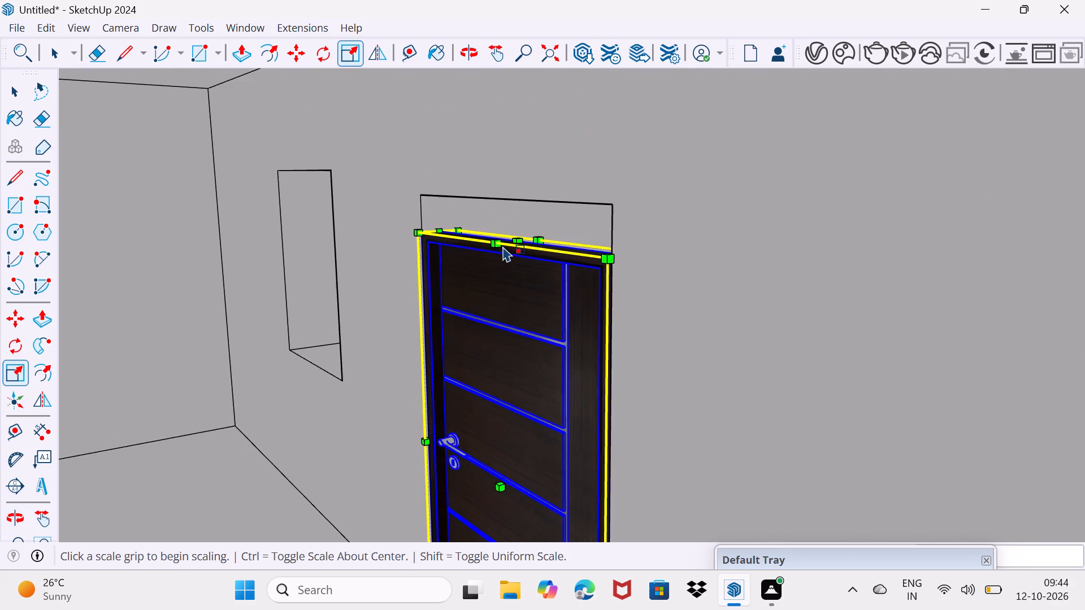
{"action": "scroll", "coordinate": [504, 245], "scroll_direction": "up", "scroll_amount": 4}
{"action": "left_click", "coordinate": [529, 242]}
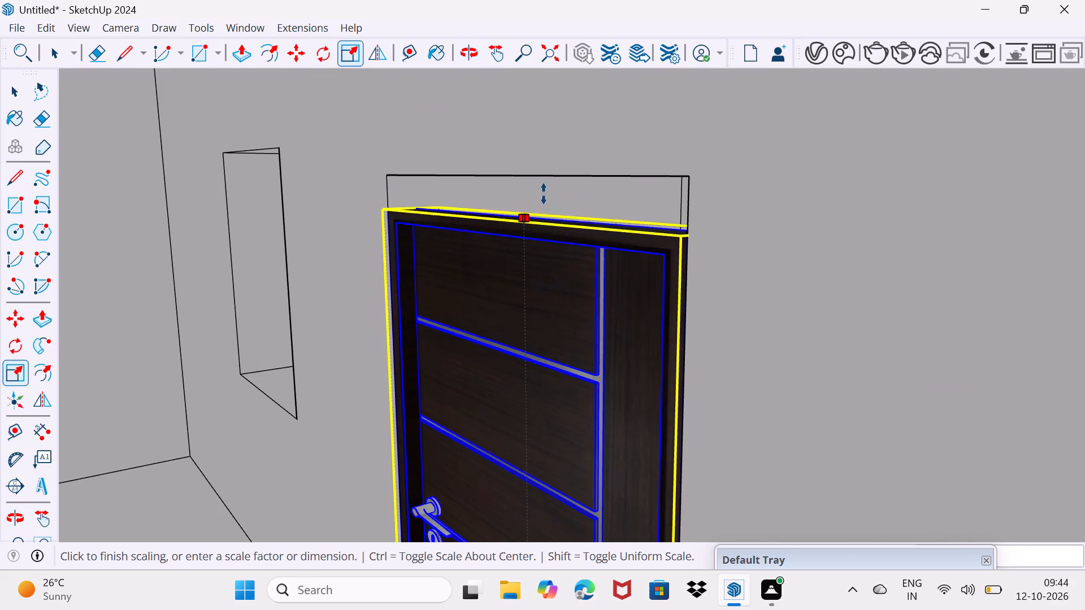
{"action": "left_click", "coordinate": [548, 176]}
{"action": "key", "text": "space"}
{"action": "left_click_drag", "start_coordinate": [460, 297], "coordinate": [488, 267]}
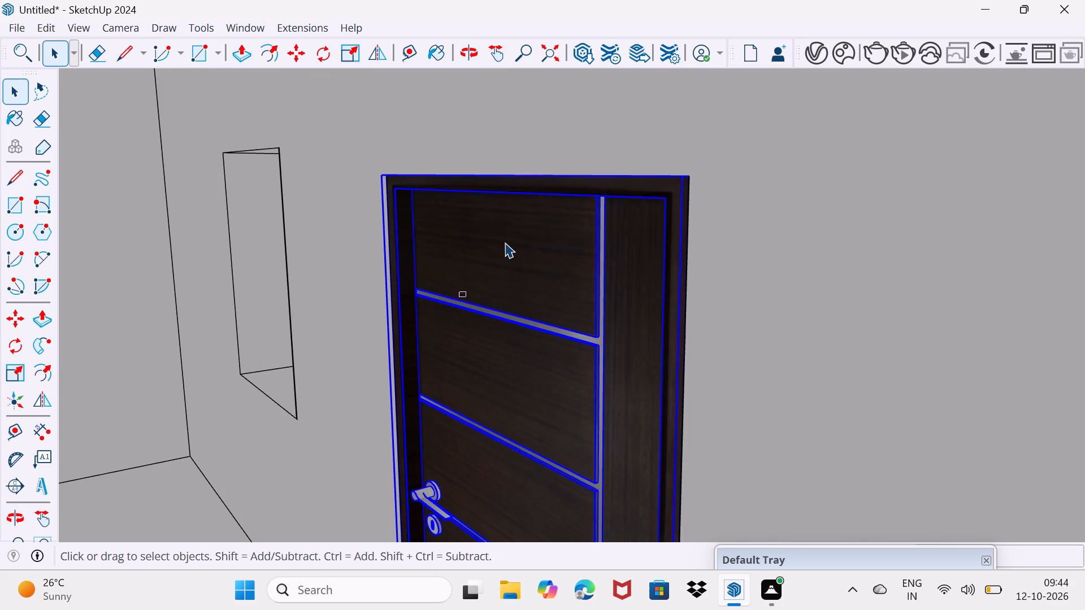
Search 3D Warehouse for "window" to fill the opening beside the balcony door.
{"action": "scroll", "coordinate": [496, 244], "scroll_direction": "down", "scroll_amount": 13}
{"action": "middle_click_drag", "start_coordinate": [416, 336], "coordinate": [657, 321]}
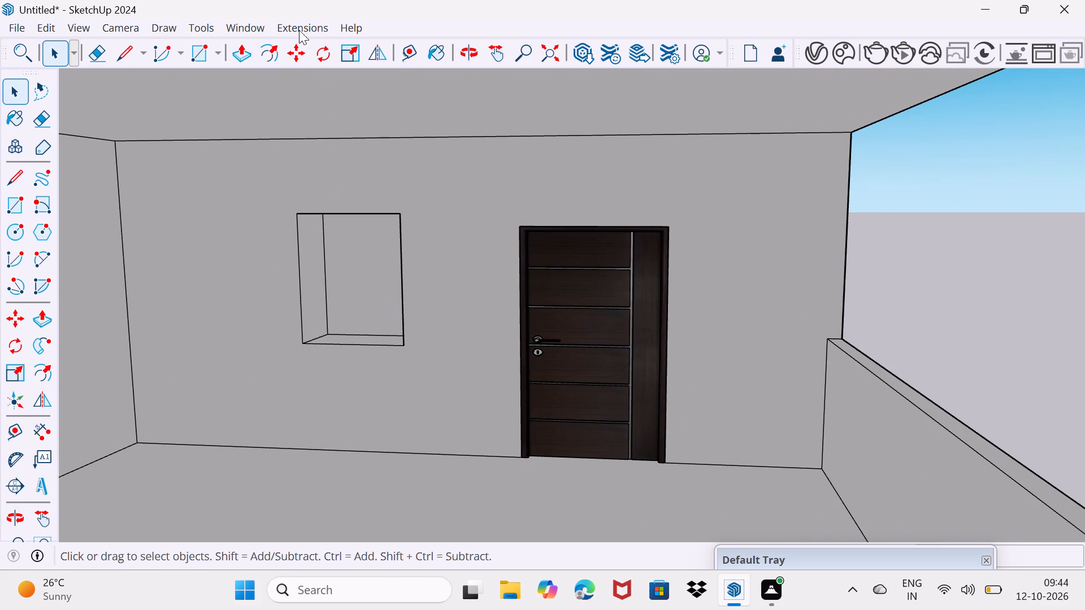
{"action": "left_click", "coordinate": [241, 23]}
{"action": "left_click", "coordinate": [266, 158]}
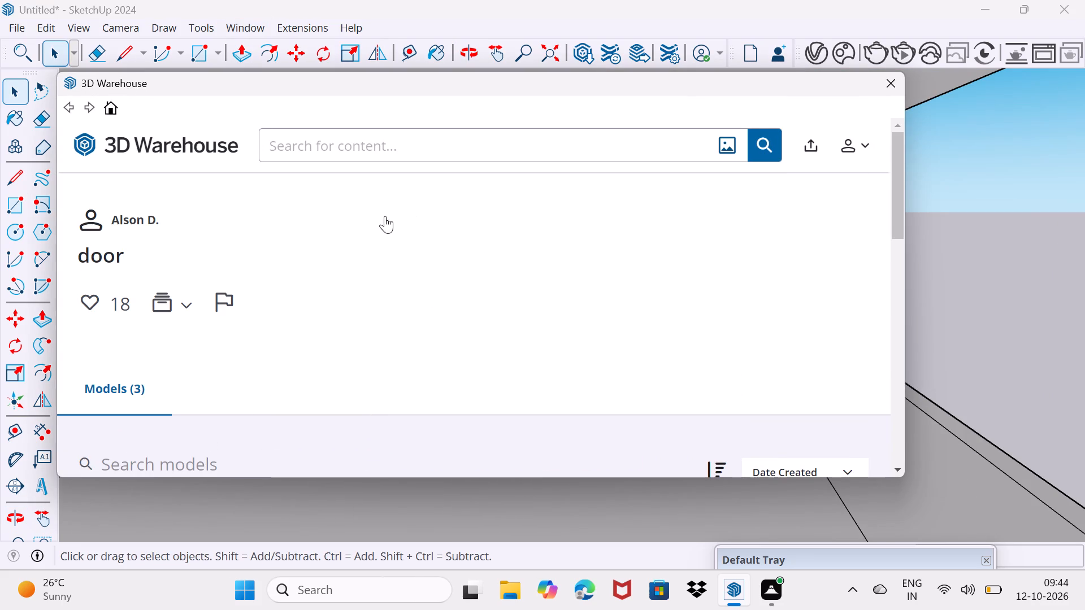
{"action": "left_click", "coordinate": [356, 140]}
{"action": "type", "text": "window"}
{"action": "key", "text": "Return"}
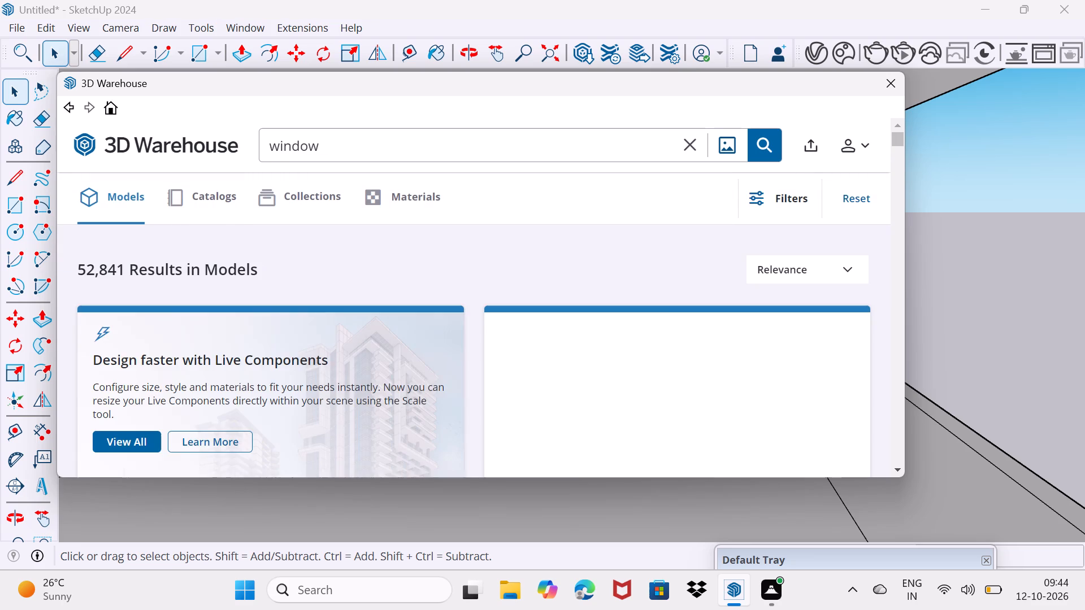
Look through the window models and collections for one suited to the small opening beside the balcony door.
{"action": "scroll", "coordinate": [328, 334], "scroll_direction": "down", "scroll_amount": 4}
{"action": "scroll", "coordinate": [355, 244], "scroll_direction": "down", "scroll_amount": 2}
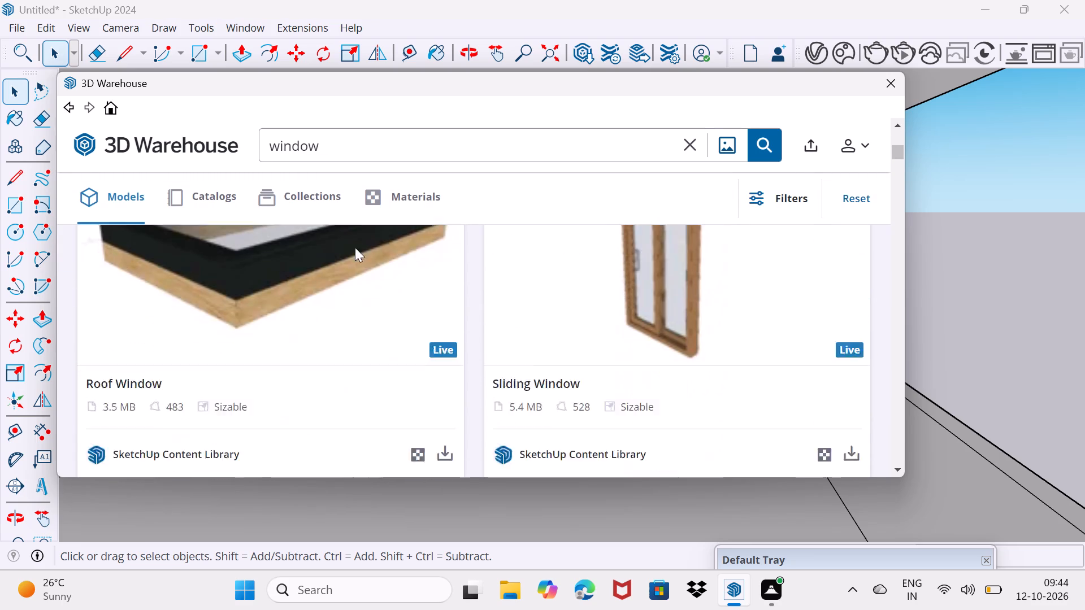
{"action": "left_click", "coordinate": [297, 203]}
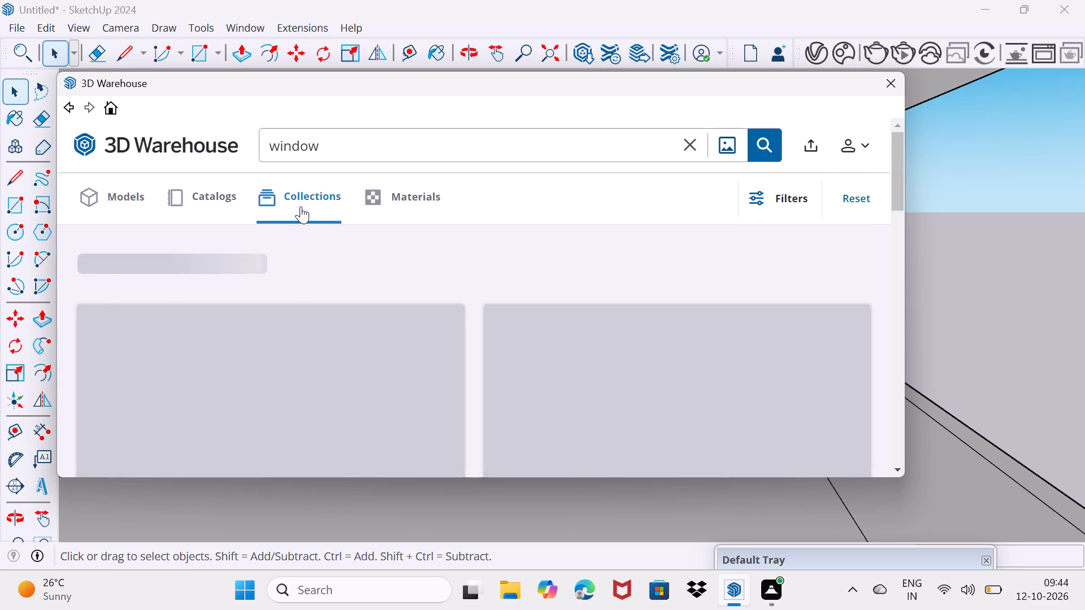
{"action": "scroll", "coordinate": [410, 335], "scroll_direction": "down", "scroll_amount": 2}
{"action": "scroll", "coordinate": [411, 339], "scroll_direction": "up", "scroll_amount": 1}
{"action": "scroll", "coordinate": [411, 339], "scroll_direction": "down", "scroll_amount": 1}
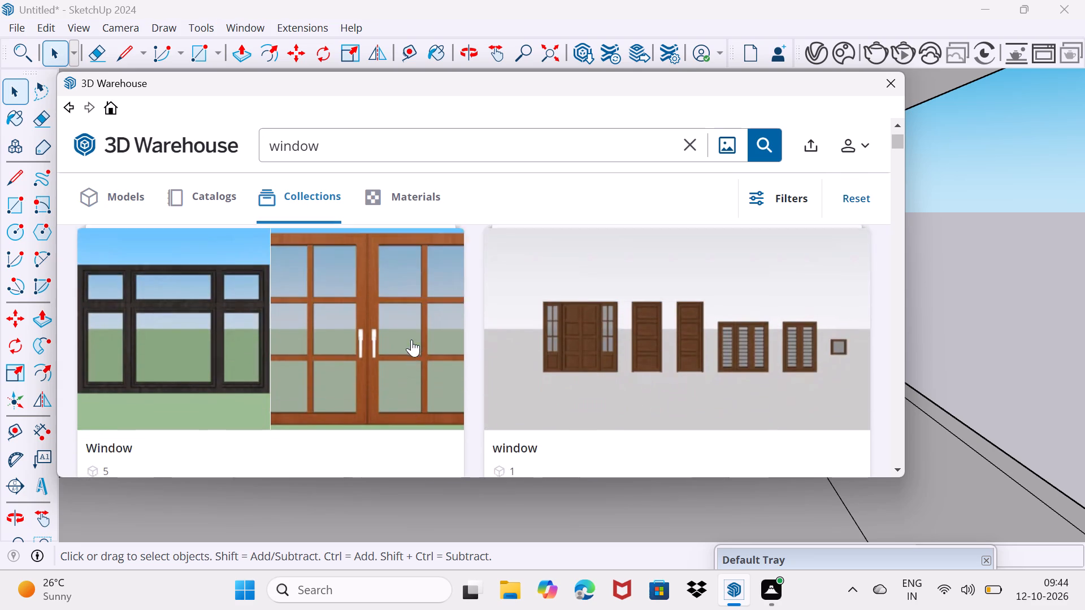
{"action": "scroll", "coordinate": [411, 339], "scroll_direction": "down", "scroll_amount": 4}
{"action": "scroll", "coordinate": [412, 336], "scroll_direction": "up", "scroll_amount": 1}
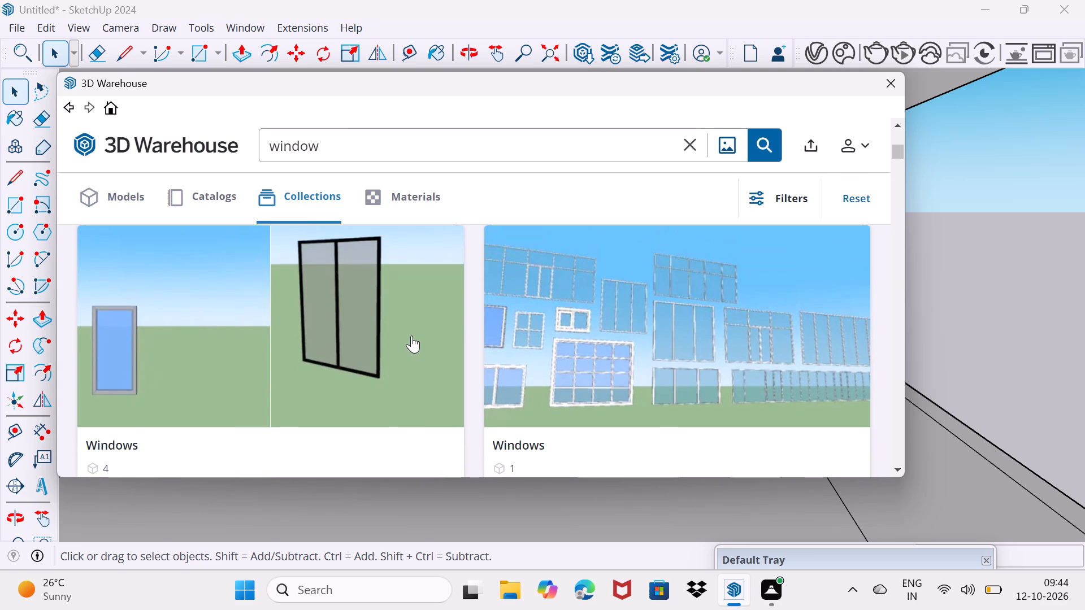
Open the four-model Windows collection and load its black-framed two-pane window directly into the model.
{"action": "left_click", "coordinate": [381, 332]}
{"action": "scroll", "coordinate": [381, 327], "scroll_direction": "down", "scroll_amount": 3}
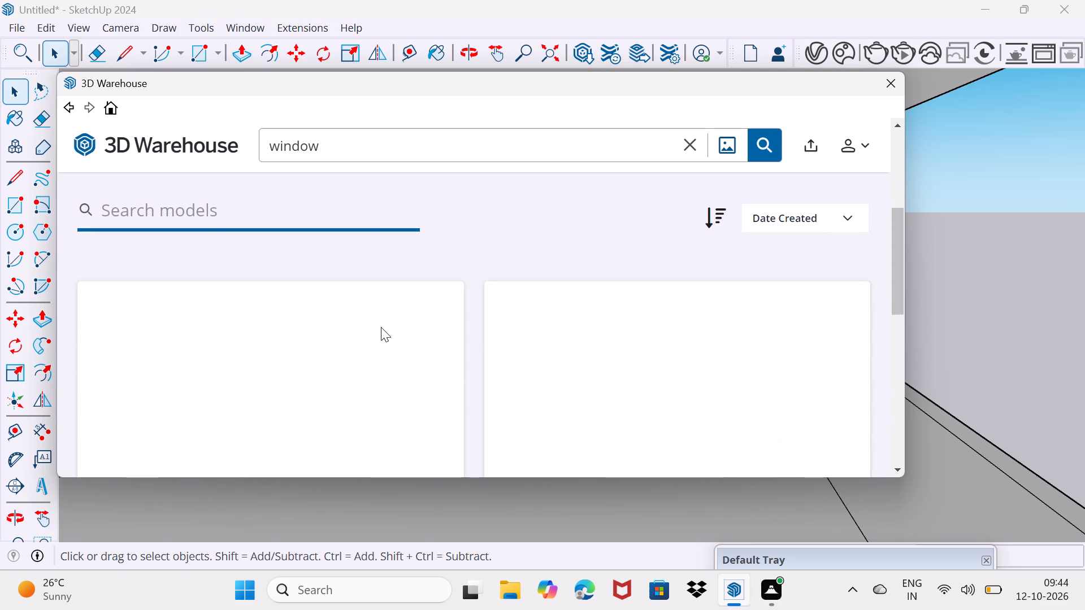
{"action": "scroll", "coordinate": [381, 326], "scroll_direction": "down", "scroll_amount": 4}
{"action": "scroll", "coordinate": [381, 325], "scroll_direction": "up", "scroll_amount": 4}
{"action": "scroll", "coordinate": [381, 325], "scroll_direction": "down", "scroll_amount": 3}
{"action": "left_click", "coordinate": [856, 310]}
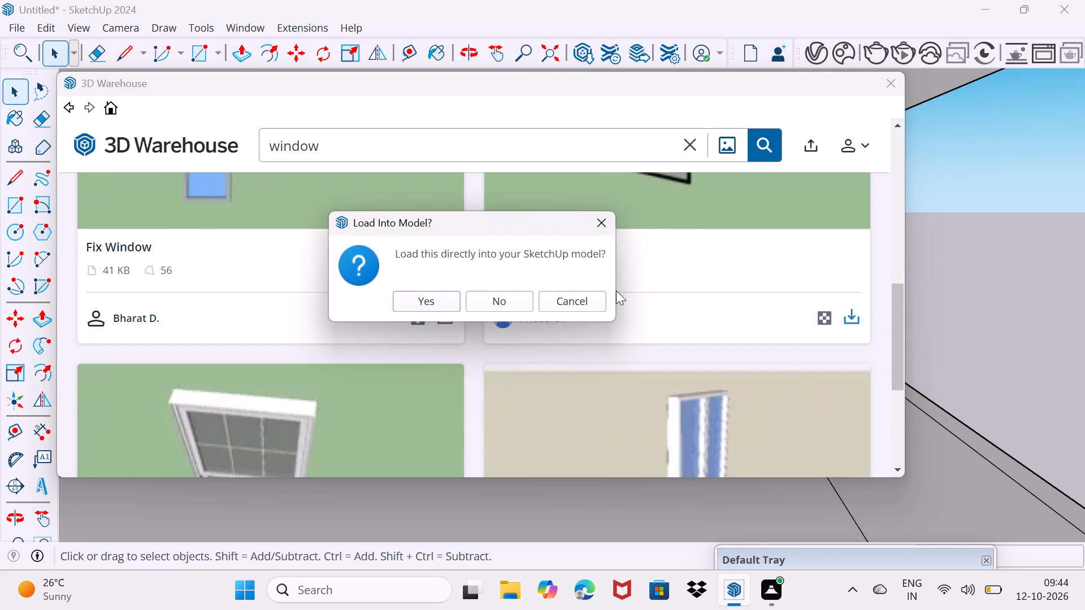
{"action": "left_click", "coordinate": [424, 296]}
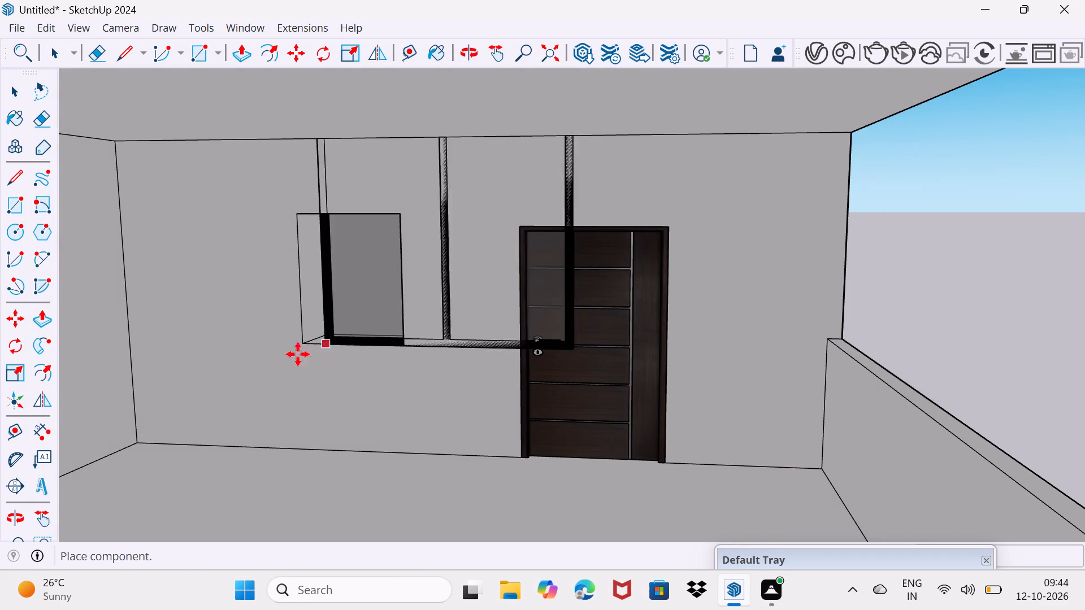
Place the black-framed window on the balcony floor, in front of the small wall opening beside the dark door.
{"action": "scroll", "coordinate": [238, 389], "scroll_direction": "down", "scroll_amount": 5}
{"action": "scroll", "coordinate": [241, 438], "scroll_direction": "down", "scroll_amount": 2}
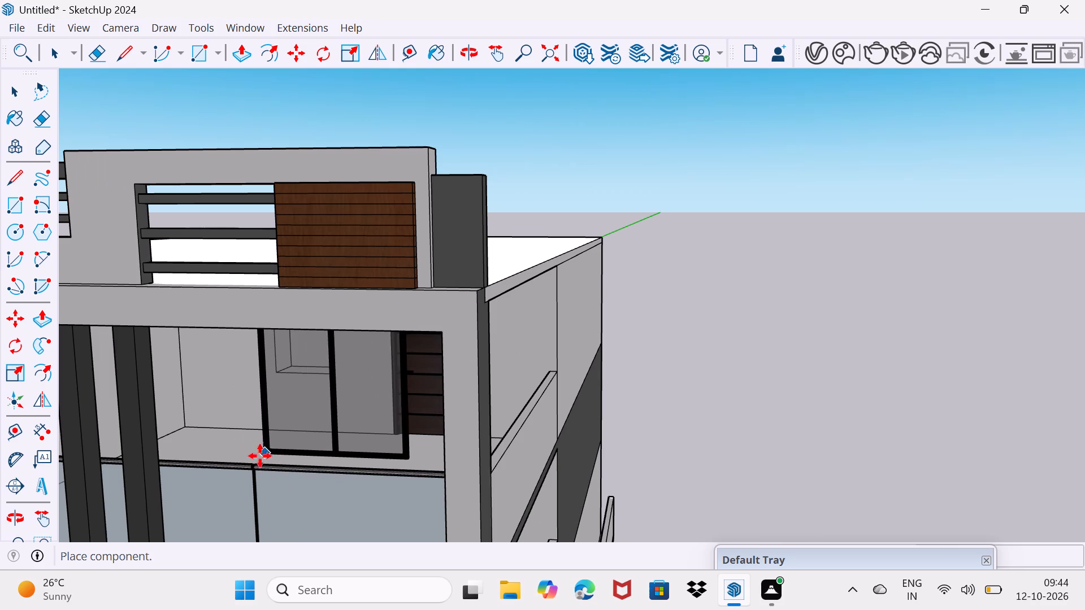
{"action": "scroll", "coordinate": [259, 457], "scroll_direction": "up", "scroll_amount": 10}
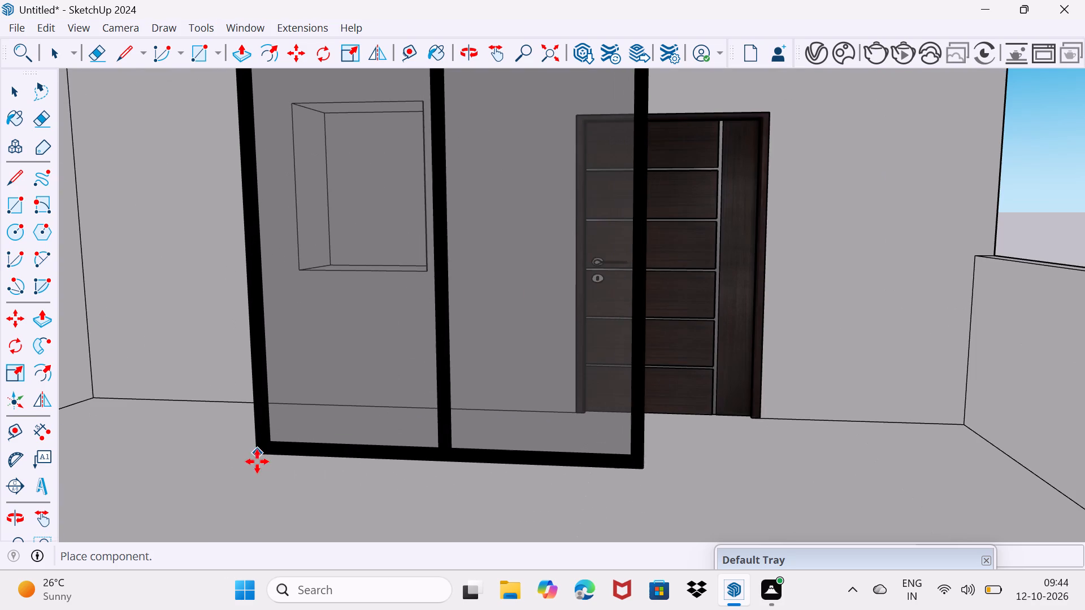
{"action": "left_click", "coordinate": [259, 461]}
Scale the black-framed window down uniformly from its upper corner until it is smaller than the small balcony opening.
{"action": "scroll", "coordinate": [256, 433], "scroll_direction": "down", "scroll_amount": 6}
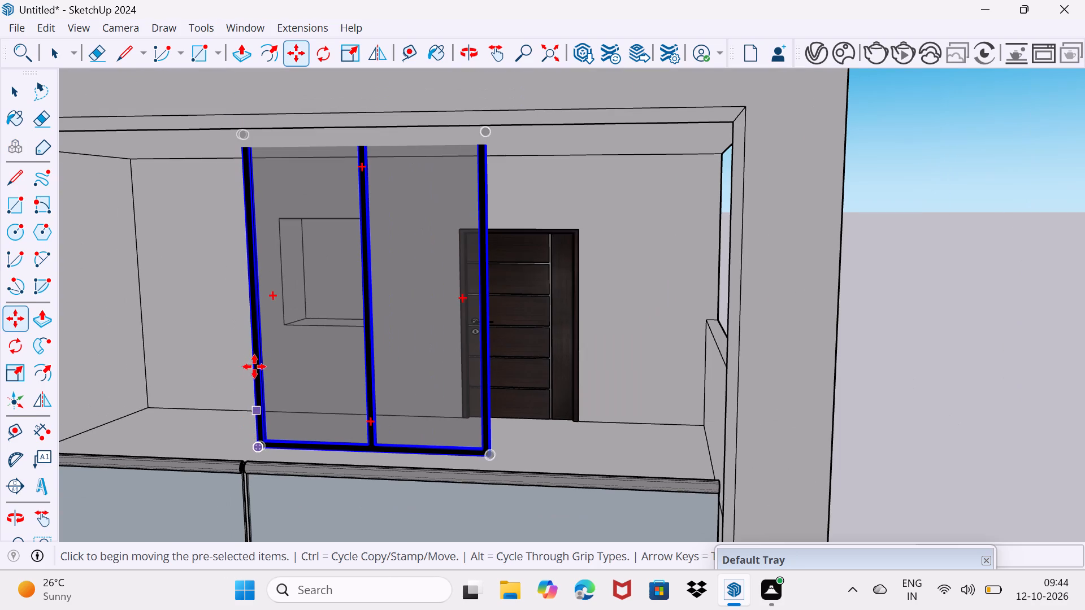
{"action": "key", "text": "s"}
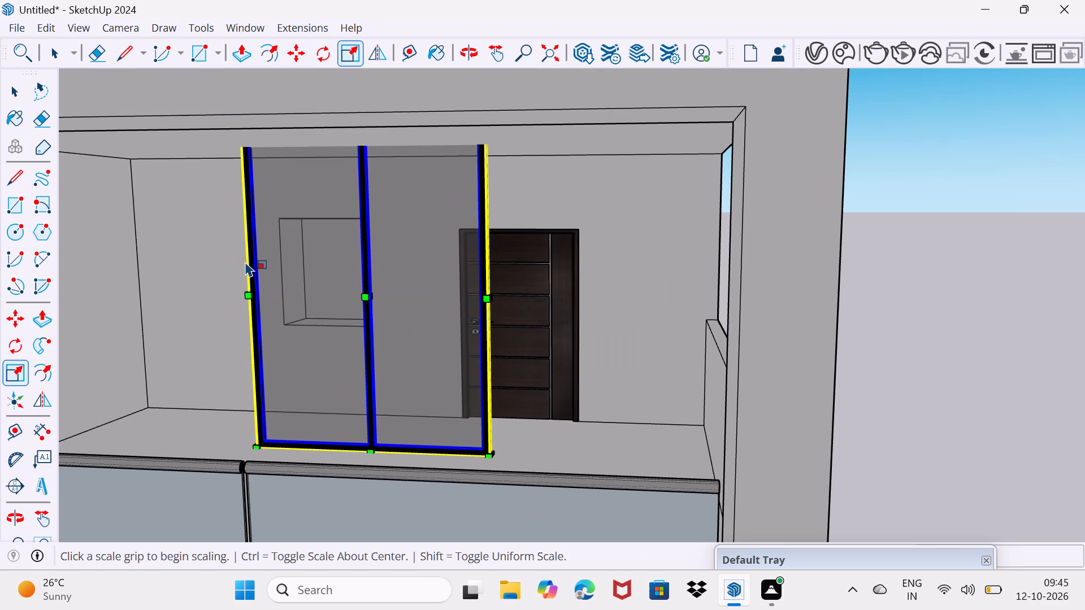
{"action": "left_click_drag", "start_coordinate": [242, 131], "coordinate": [396, 342]}
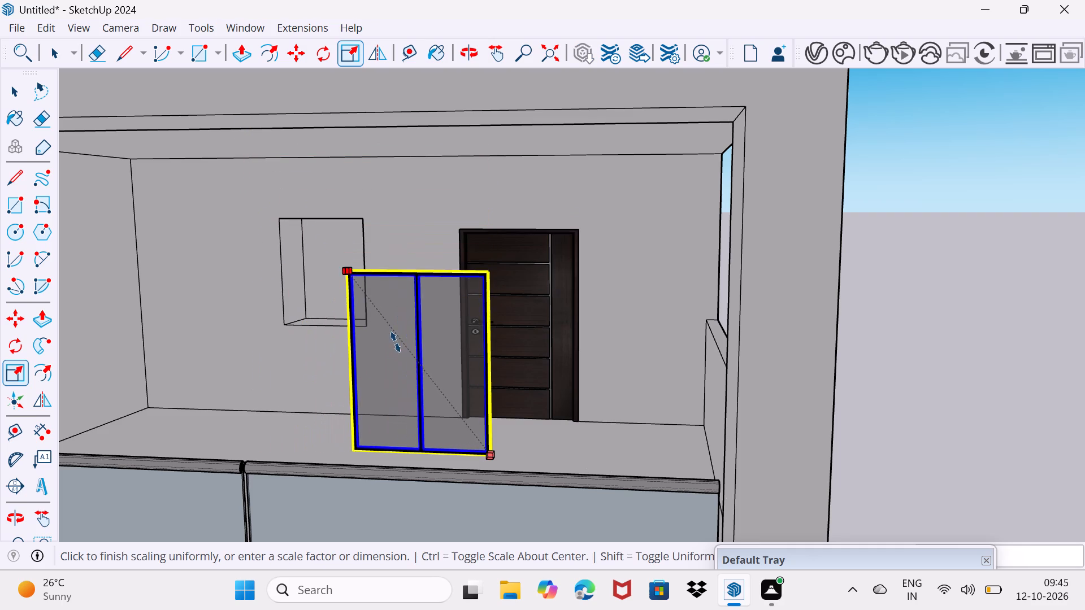
{"action": "left_click_drag", "start_coordinate": [396, 342], "coordinate": [423, 379]}
{"action": "scroll", "coordinate": [422, 379], "scroll_direction": "down", "scroll_amount": 2}
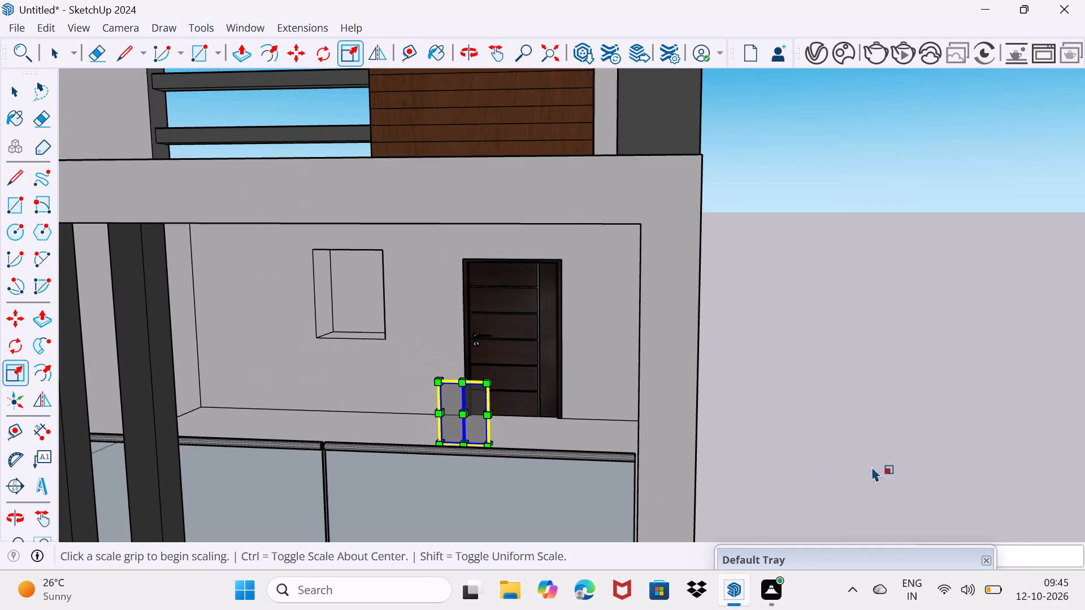
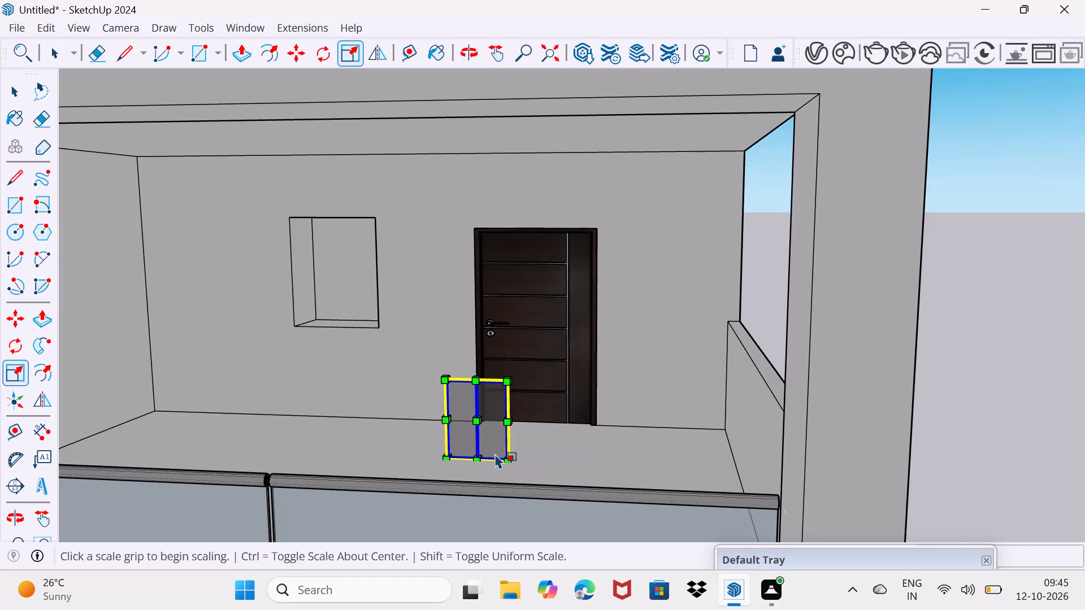
Move the black-framed window by its lower corner onto the small balcony opening's lower corner nearest the dark door.
{"action": "key", "text": "n"}
{"action": "key", "text": "m"}
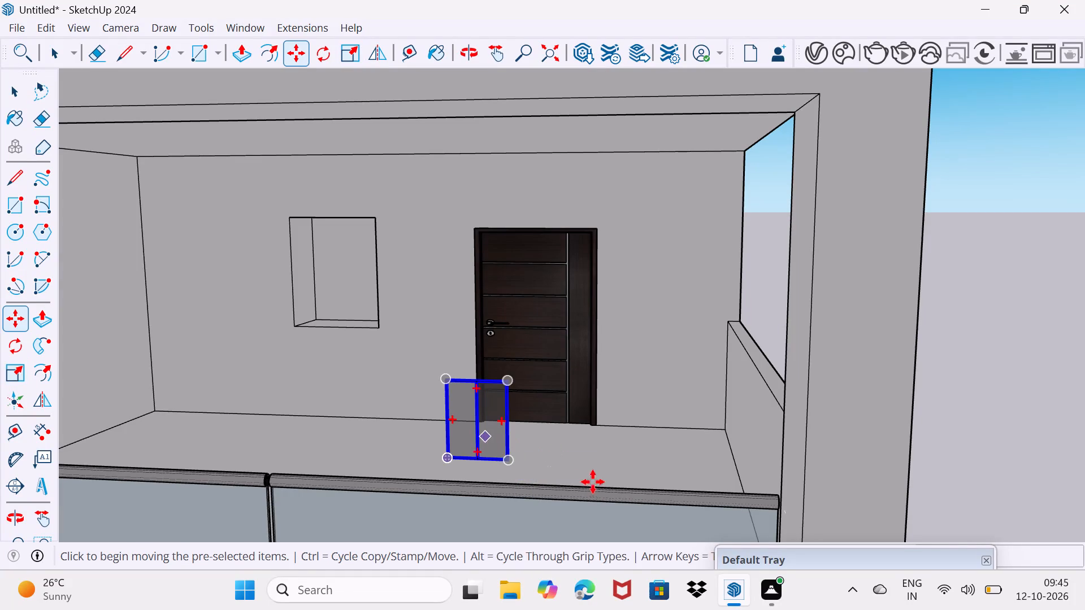
{"action": "left_click", "coordinate": [514, 467]}
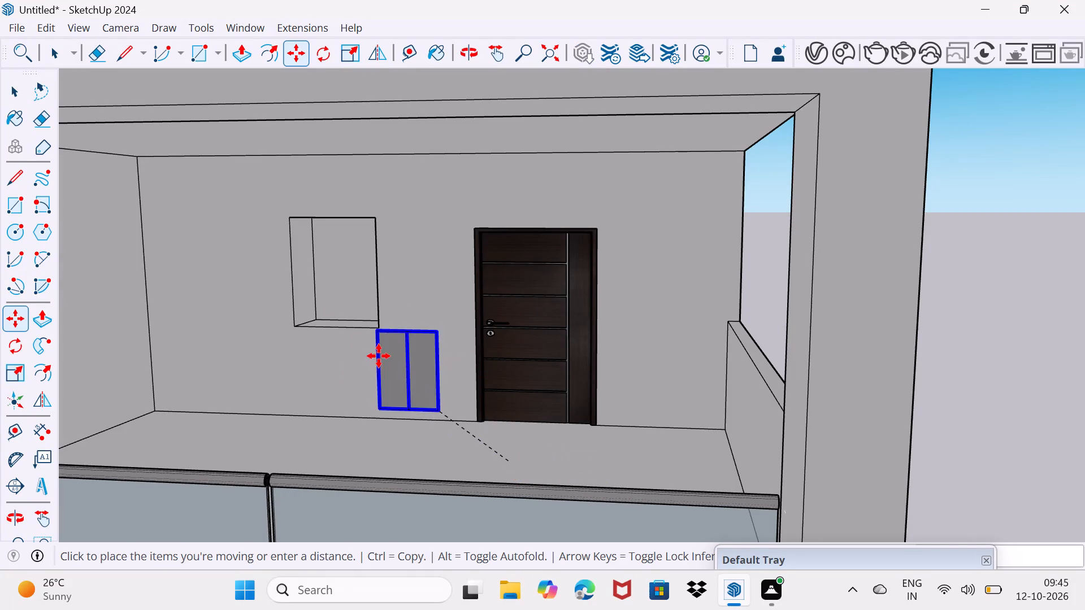
{"action": "scroll", "coordinate": [366, 332], "scroll_direction": "up", "scroll_amount": 10}
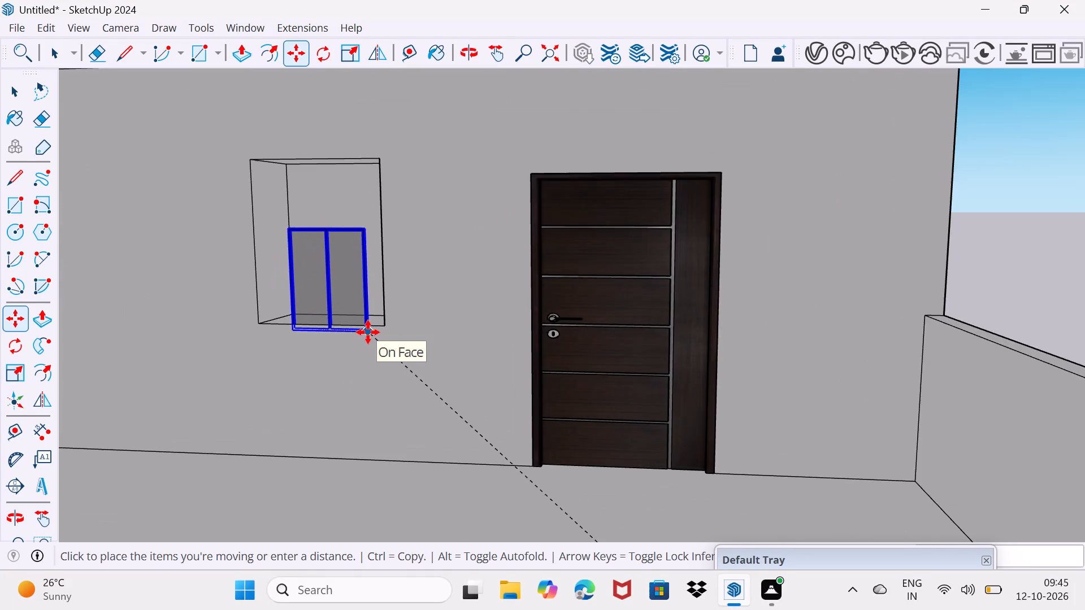
{"action": "scroll", "coordinate": [368, 332], "scroll_direction": "up", "scroll_amount": 6}
{"action": "left_click", "coordinate": [392, 319]}
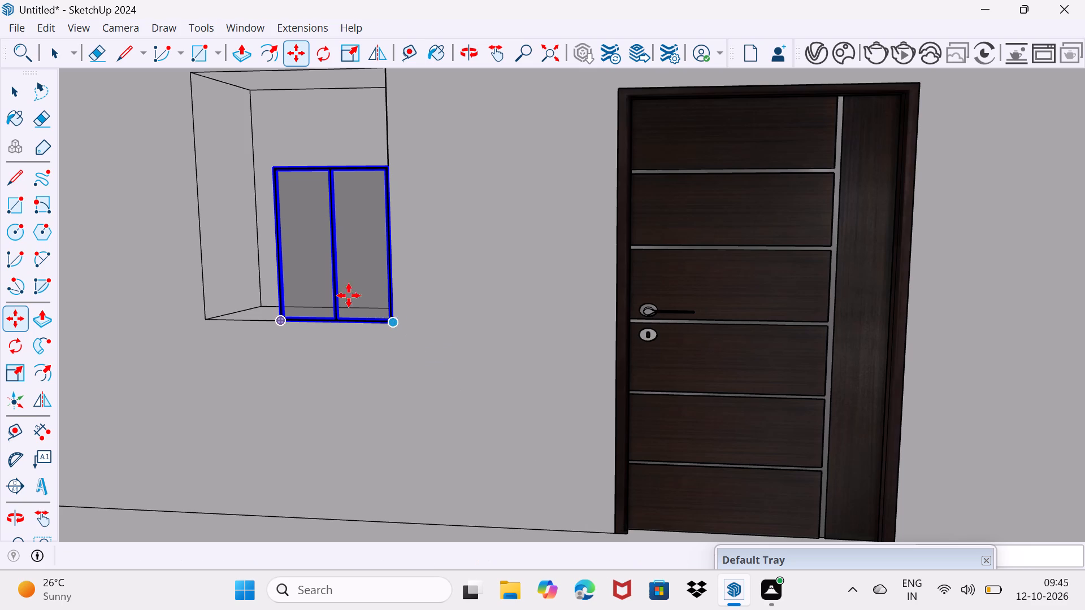
Scale the black-framed window's width out to the opening's far side edge, away from the dark door.
{"action": "key", "text": "s"}
{"action": "scroll", "coordinate": [289, 284], "scroll_direction": "up", "scroll_amount": 3}
{"action": "middle_click_drag", "start_coordinate": [289, 284], "coordinate": [313, 291]}
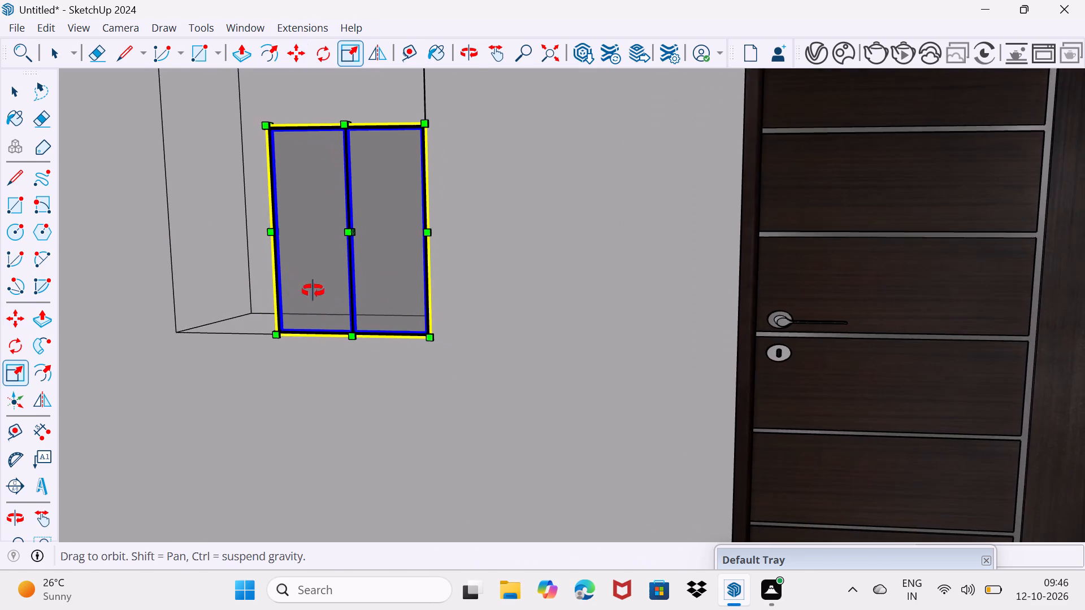
{"action": "middle_click_drag", "start_coordinate": [313, 291], "coordinate": [561, 286]}
{"action": "scroll", "coordinate": [439, 253], "scroll_direction": "up", "scroll_amount": 9}
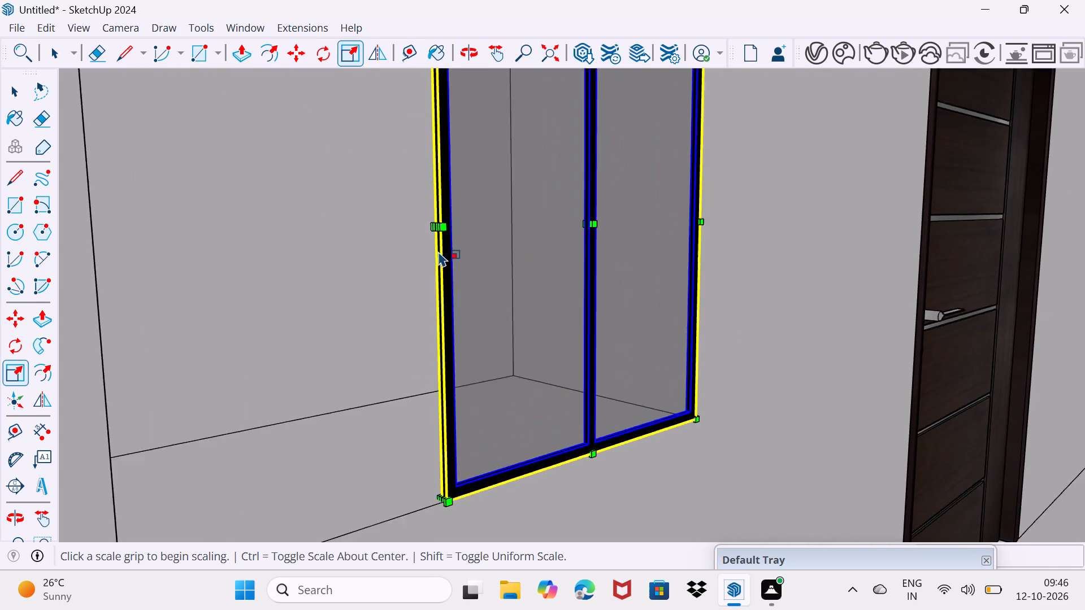
{"action": "scroll", "coordinate": [439, 251], "scroll_direction": "up", "scroll_amount": 10}
{"action": "middle_click_drag", "start_coordinate": [439, 251], "coordinate": [530, 259]}
{"action": "scroll", "coordinate": [429, 168], "scroll_direction": "up", "scroll_amount": 9}
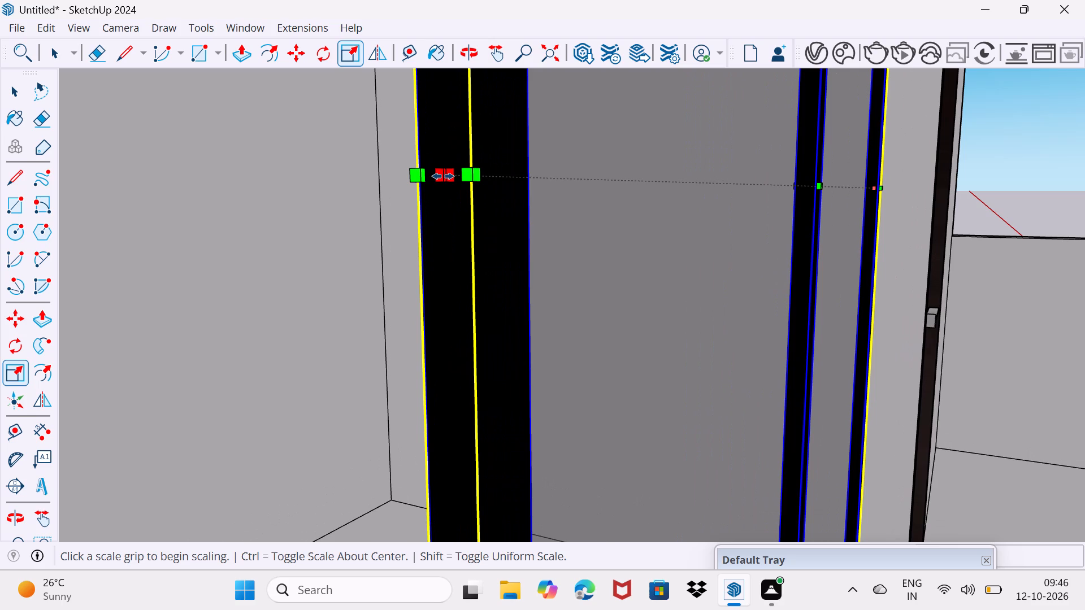
{"action": "left_click", "coordinate": [444, 176]}
{"action": "scroll", "coordinate": [376, 178], "scroll_direction": "down", "scroll_amount": 9}
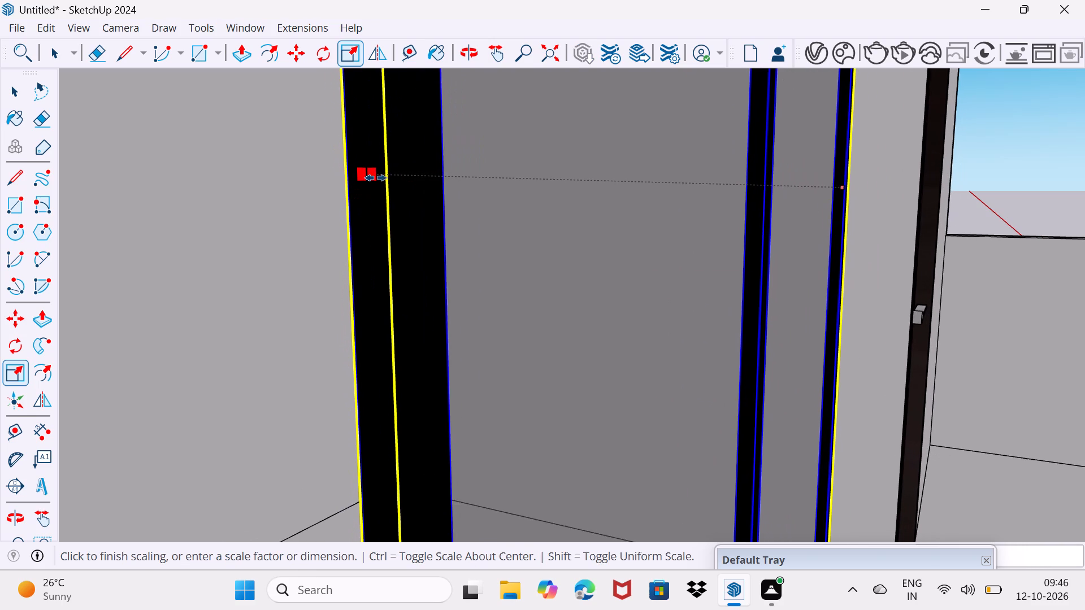
{"action": "scroll", "coordinate": [376, 178], "scroll_direction": "down", "scroll_amount": 20}
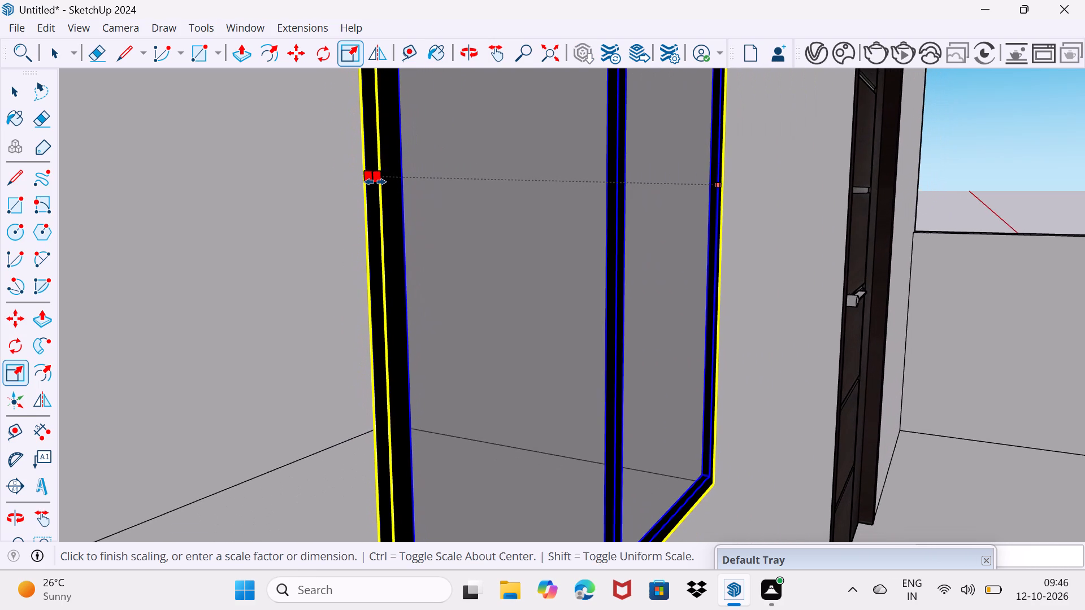
{"action": "scroll", "coordinate": [375, 182], "scroll_direction": "down", "scroll_amount": 5}
{"action": "scroll", "coordinate": [375, 182], "scroll_direction": "down", "scroll_amount": 20}
{"action": "scroll", "coordinate": [375, 182], "scroll_direction": "down", "scroll_amount": 1}
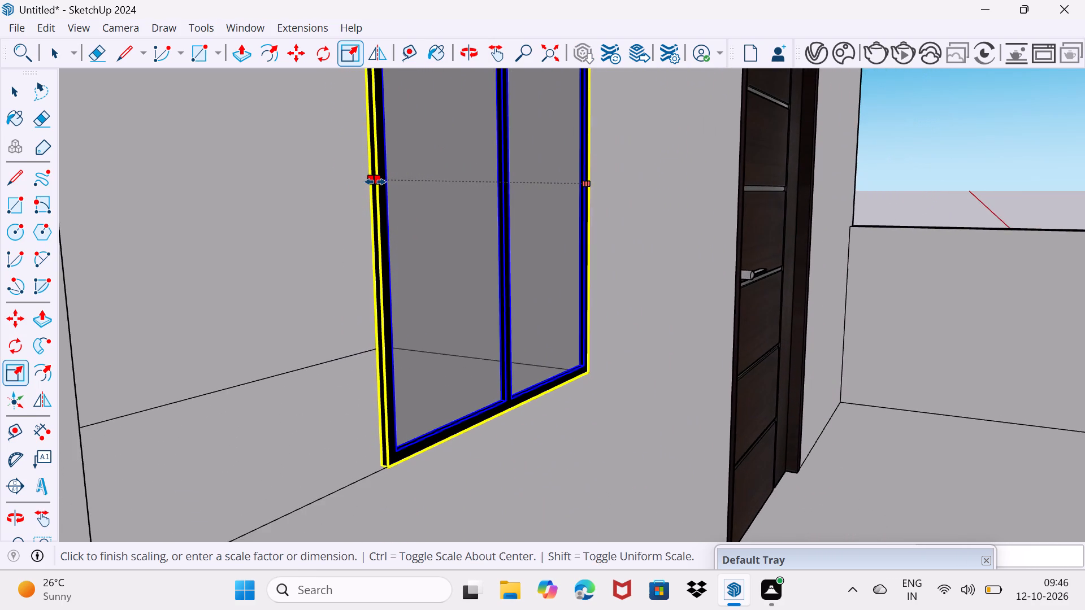
{"action": "scroll", "coordinate": [370, 188], "scroll_direction": "down", "scroll_amount": 1}
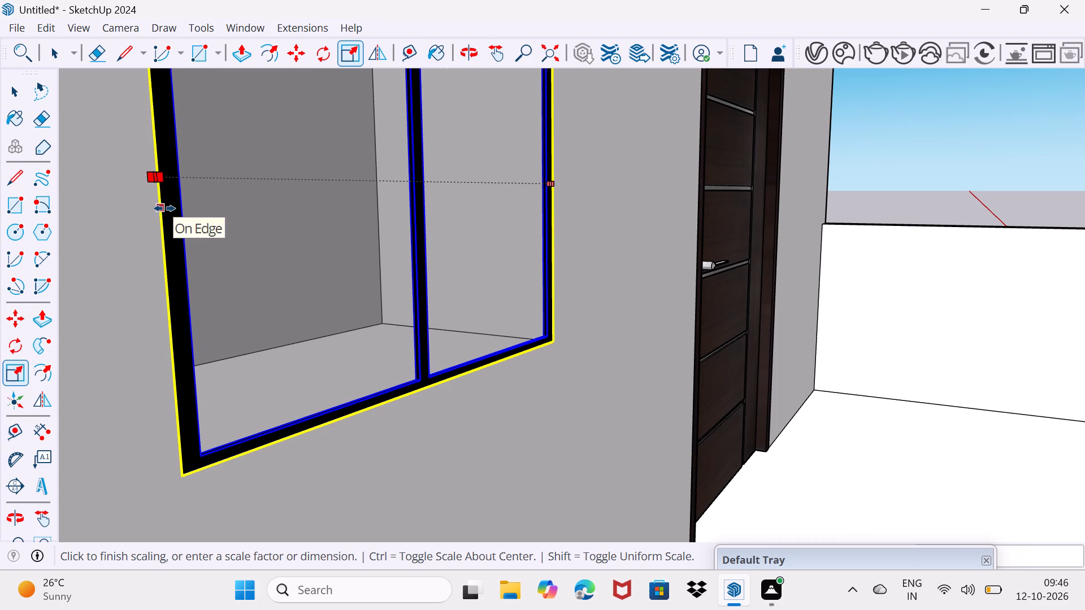
{"action": "left_click", "coordinate": [164, 208]}
Scale the black-framed window's height up to the top edge of the small balcony opening and deselect it.
{"action": "scroll", "coordinate": [180, 202], "scroll_direction": "down", "scroll_amount": 4}
{"action": "middle_click_drag", "start_coordinate": [207, 194], "coordinate": [224, 297], "text": "shift"}
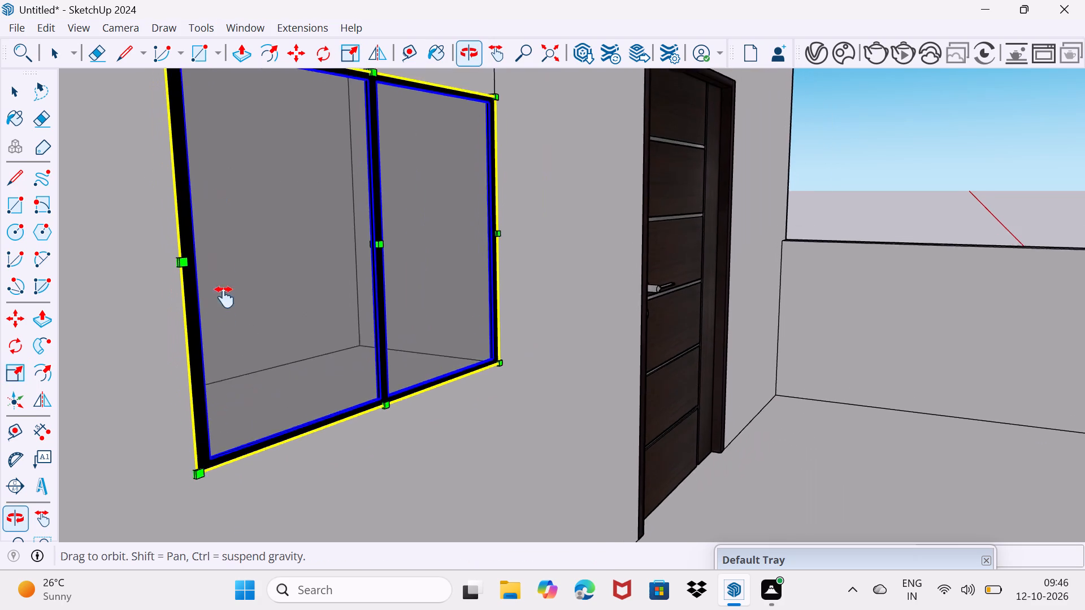
{"action": "middle_click_drag", "start_coordinate": [224, 297], "coordinate": [145, 561], "text": "shift"}
{"action": "scroll", "coordinate": [253, 343], "scroll_direction": "up", "scroll_amount": 4}
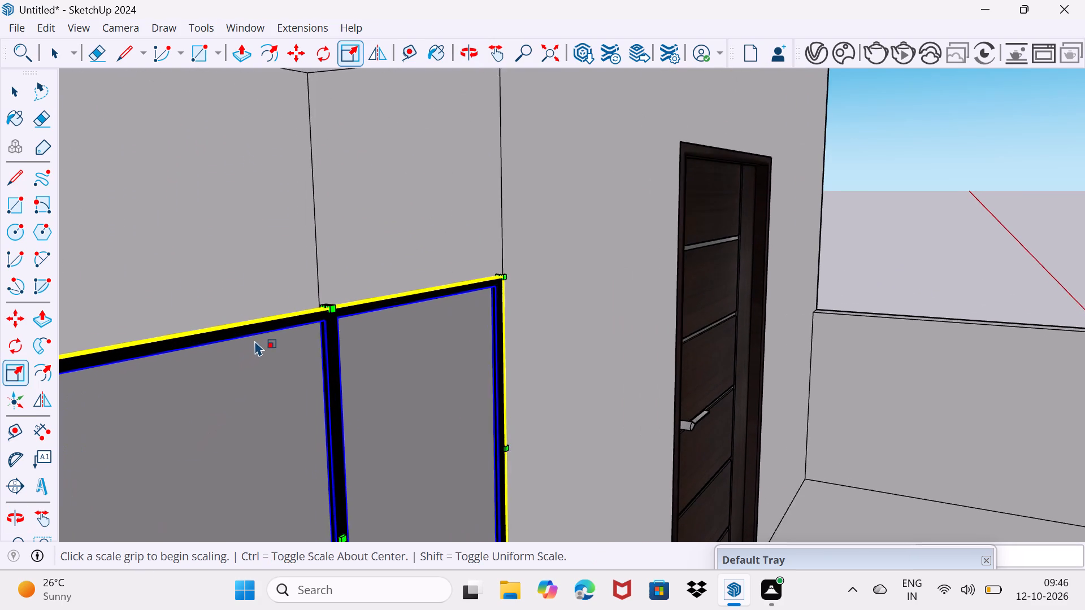
{"action": "scroll", "coordinate": [255, 341], "scroll_direction": "up", "scroll_amount": 1}
{"action": "scroll", "coordinate": [389, 320], "scroll_direction": "up", "scroll_amount": 3}
{"action": "middle_click_drag", "start_coordinate": [344, 301], "coordinate": [367, 365]}
{"action": "scroll", "coordinate": [367, 365], "scroll_direction": "up", "scroll_amount": 1}
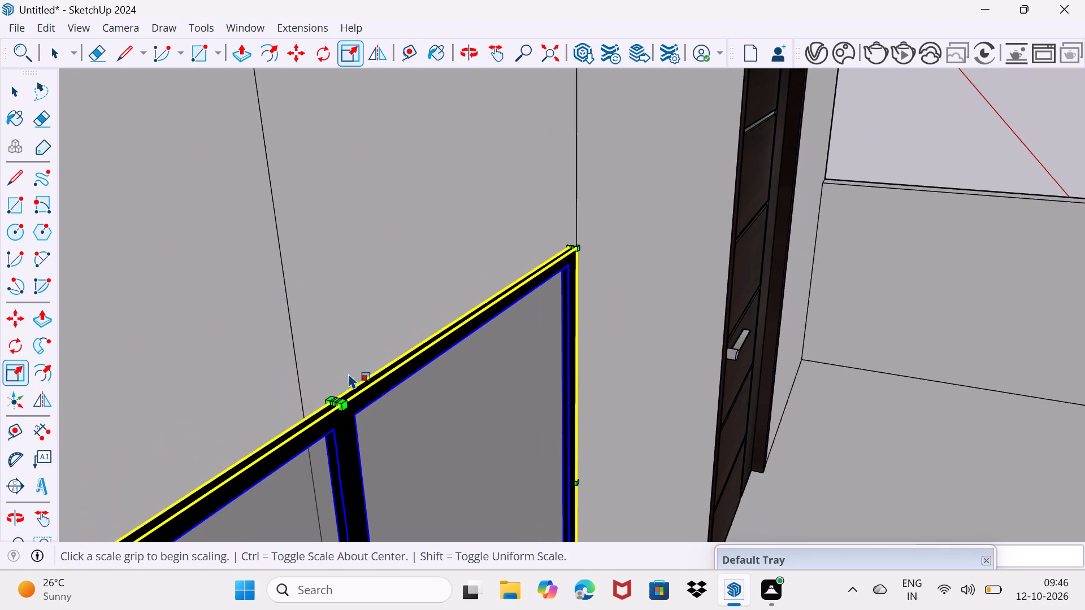
{"action": "scroll", "coordinate": [335, 381], "scroll_direction": "down", "scroll_amount": 1}
{"action": "scroll", "coordinate": [331, 409], "scroll_direction": "up", "scroll_amount": 20}
{"action": "scroll", "coordinate": [331, 409], "scroll_direction": "up", "scroll_amount": 1}
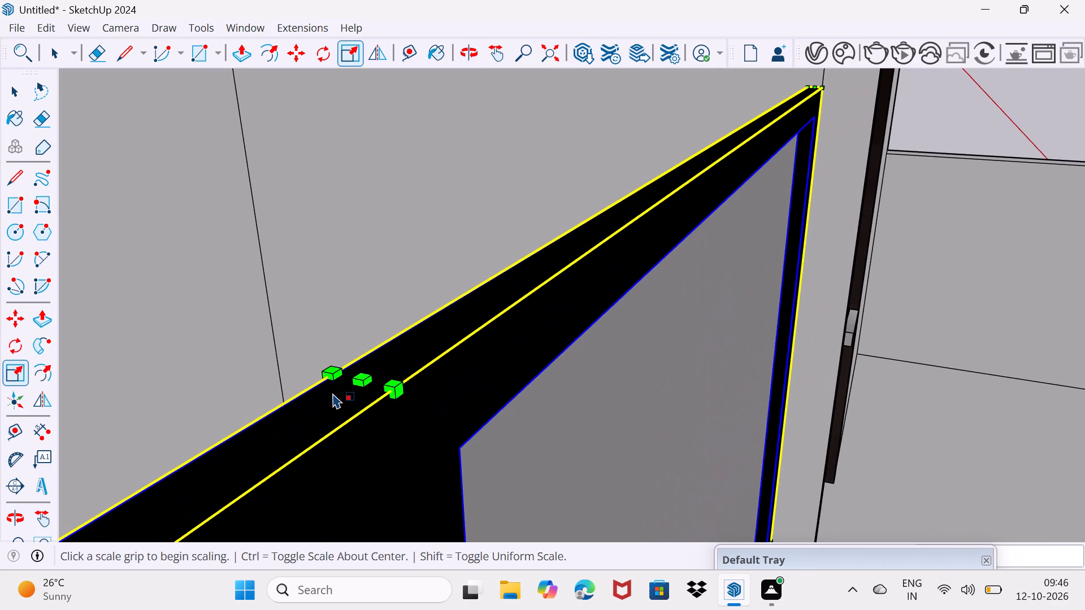
{"action": "left_click", "coordinate": [358, 378]}
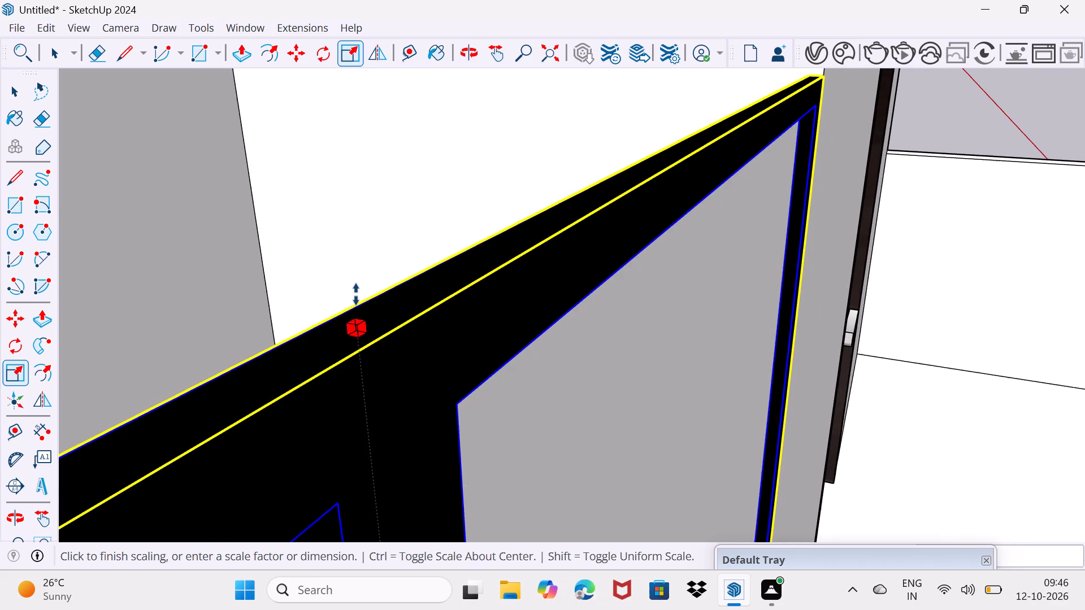
{"action": "scroll", "coordinate": [356, 294], "scroll_direction": "down", "scroll_amount": 19}
{"action": "scroll", "coordinate": [355, 295], "scroll_direction": "down", "scroll_amount": 4}
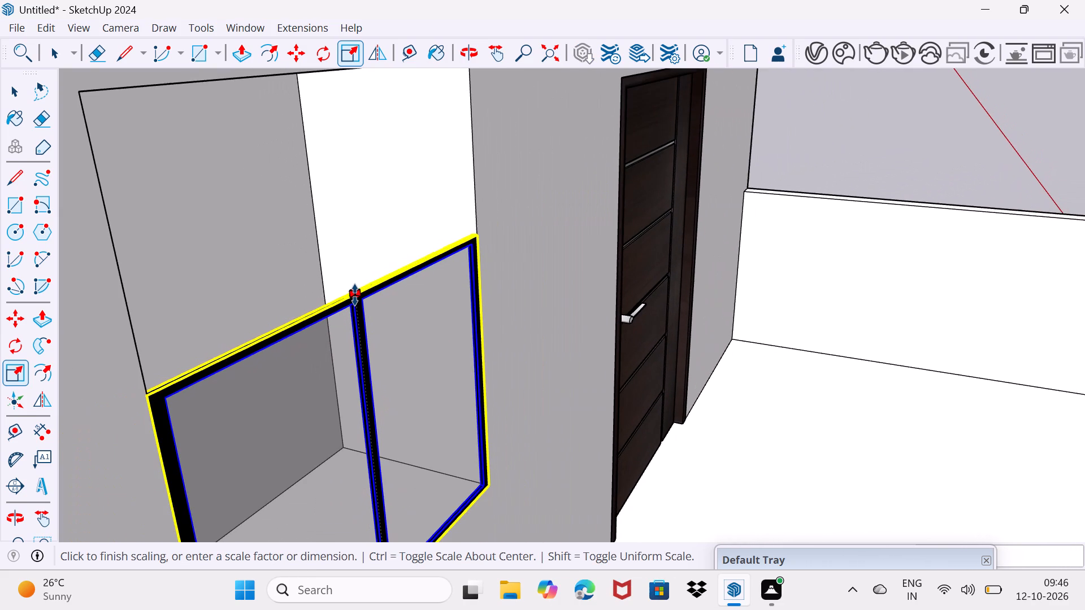
{"action": "middle_click_drag", "start_coordinate": [328, 186], "coordinate": [328, 208], "text": "shift"}
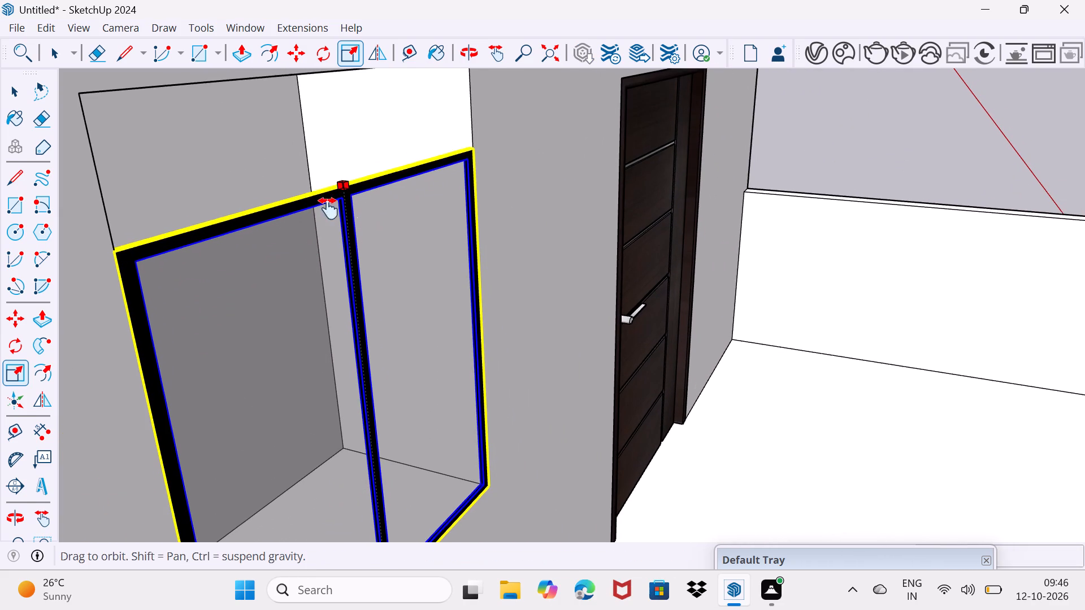
{"action": "middle_click_drag", "start_coordinate": [328, 208], "coordinate": [331, 291], "text": "shift"}
{"action": "left_click", "coordinate": [335, 178]}
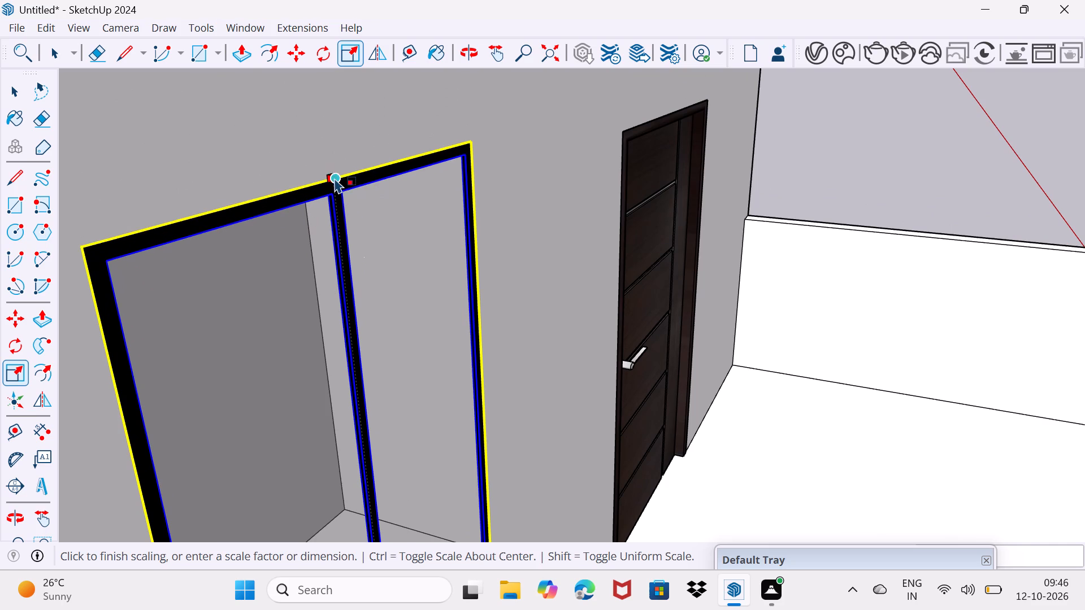
{"action": "key", "text": "space"}
{"action": "left_click_drag", "start_coordinate": [298, 165], "coordinate": [305, 156]}
Return to the house's front with the lower balcony's empty door opening in view and search 3D Warehouse for "doors".
{"action": "scroll", "coordinate": [306, 162], "scroll_direction": "down", "scroll_amount": 10}
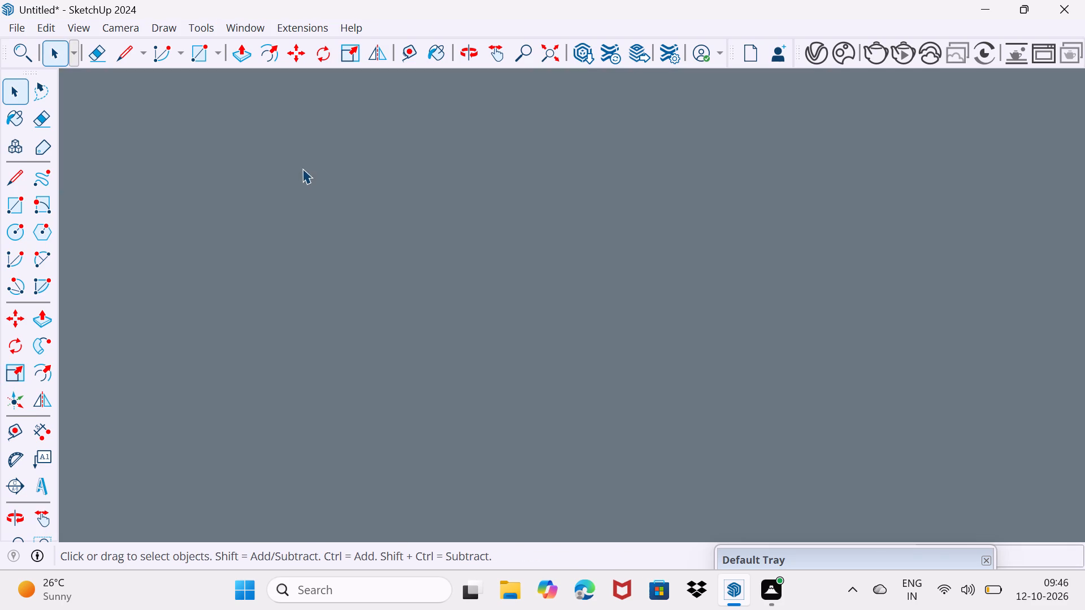
{"action": "left_click", "coordinate": [544, 54]}
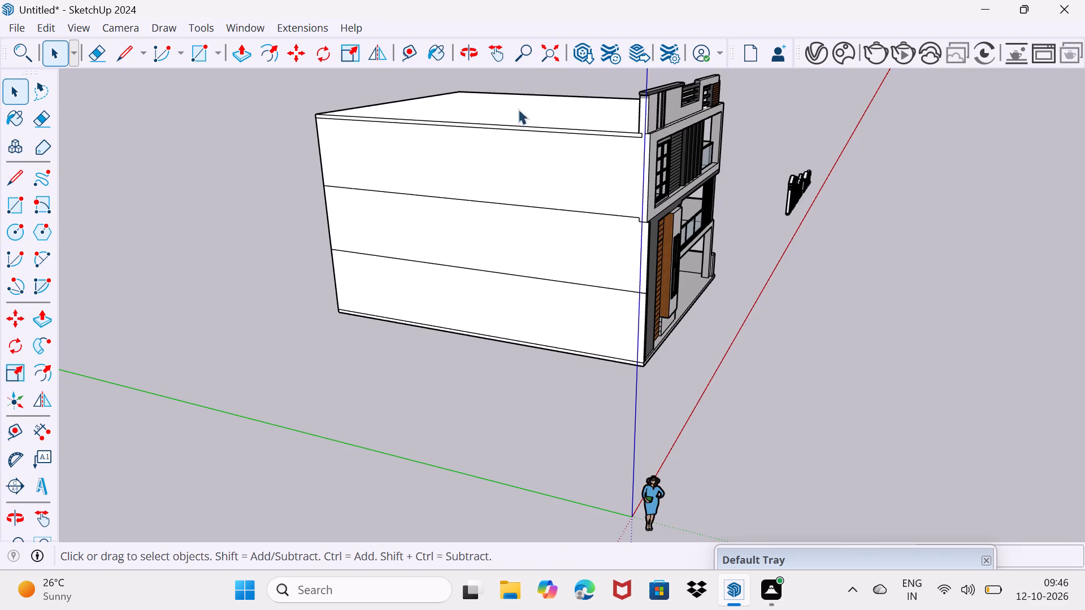
{"action": "scroll", "coordinate": [606, 234], "scroll_direction": "up", "scroll_amount": 2}
{"action": "middle_click_drag", "start_coordinate": [670, 229], "coordinate": [363, 172]}
{"action": "scroll", "coordinate": [734, 287], "scroll_direction": "up", "scroll_amount": 3}
{"action": "scroll", "coordinate": [686, 226], "scroll_direction": "up", "scroll_amount": 2}
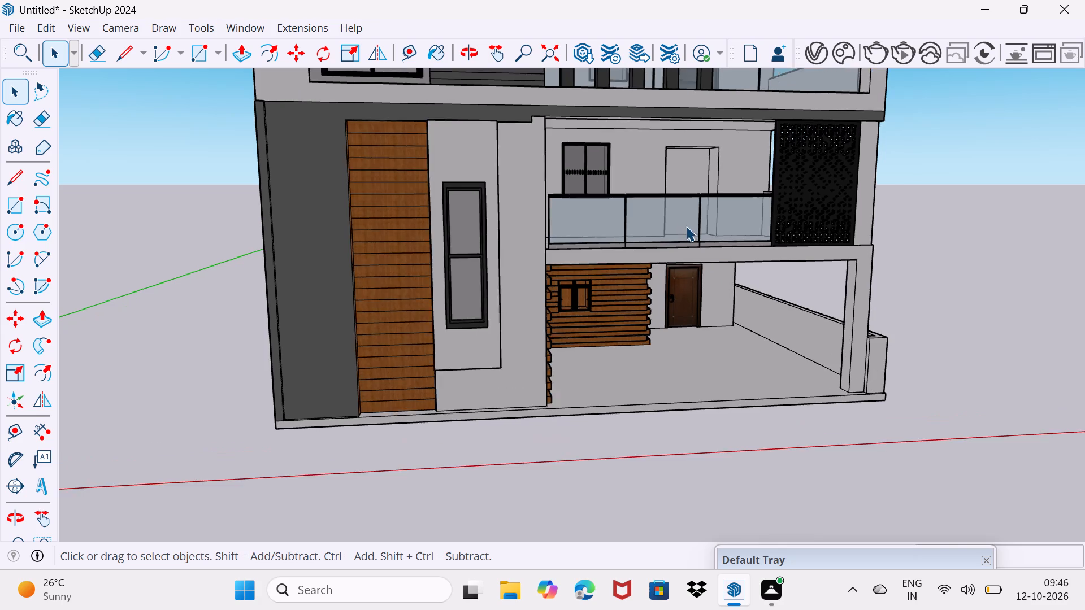
{"action": "scroll", "coordinate": [686, 226], "scroll_direction": "up", "scroll_amount": 1}
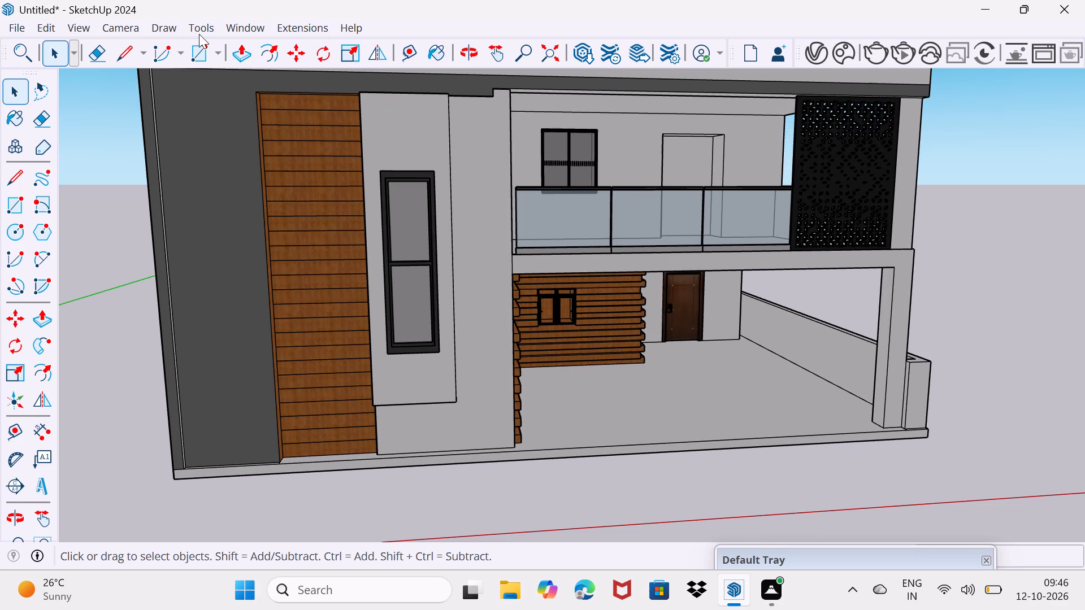
{"action": "left_click", "coordinate": [257, 28]}
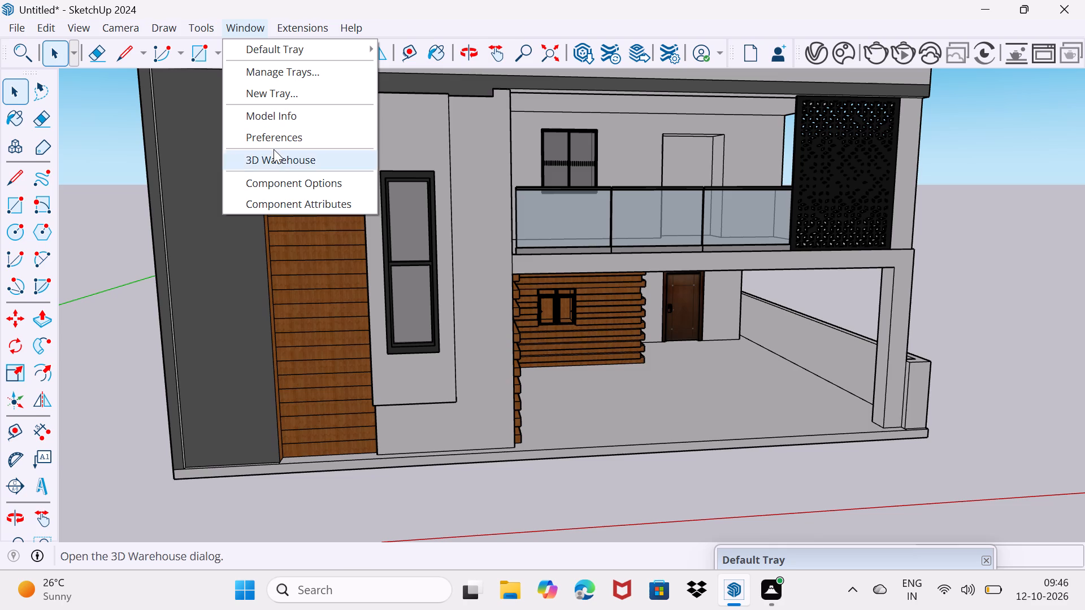
{"action": "left_click", "coordinate": [275, 155]}
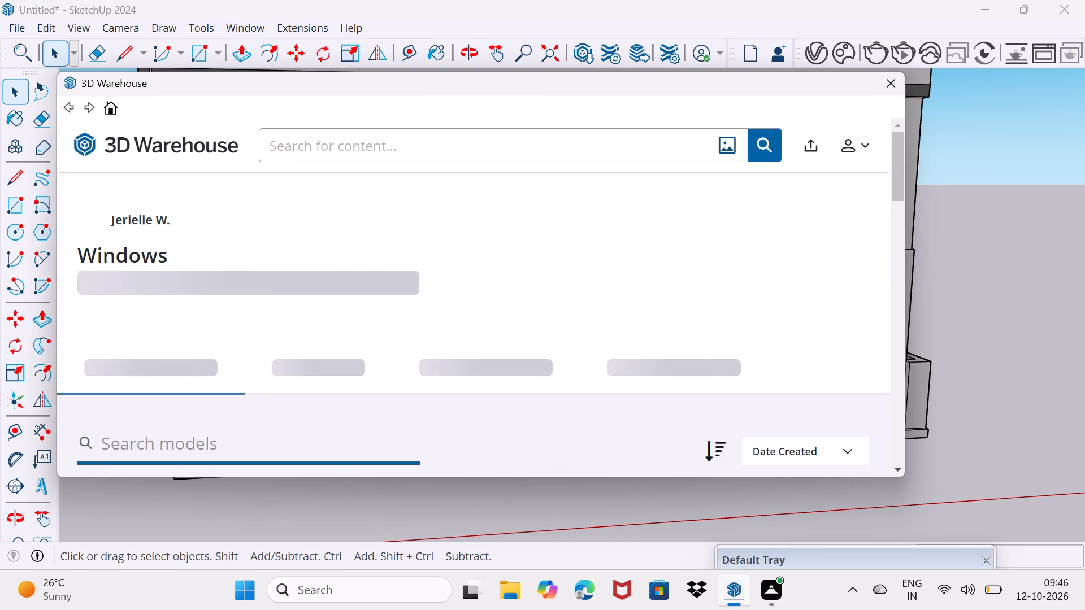
{"action": "left_click", "coordinate": [353, 153]}
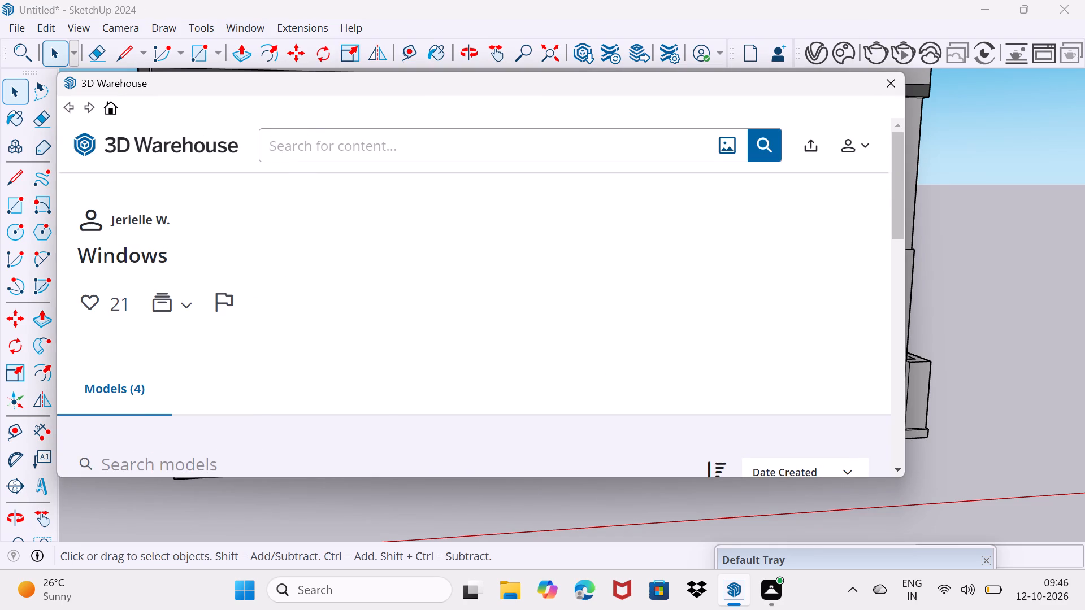
{"action": "type", "text": "do"}
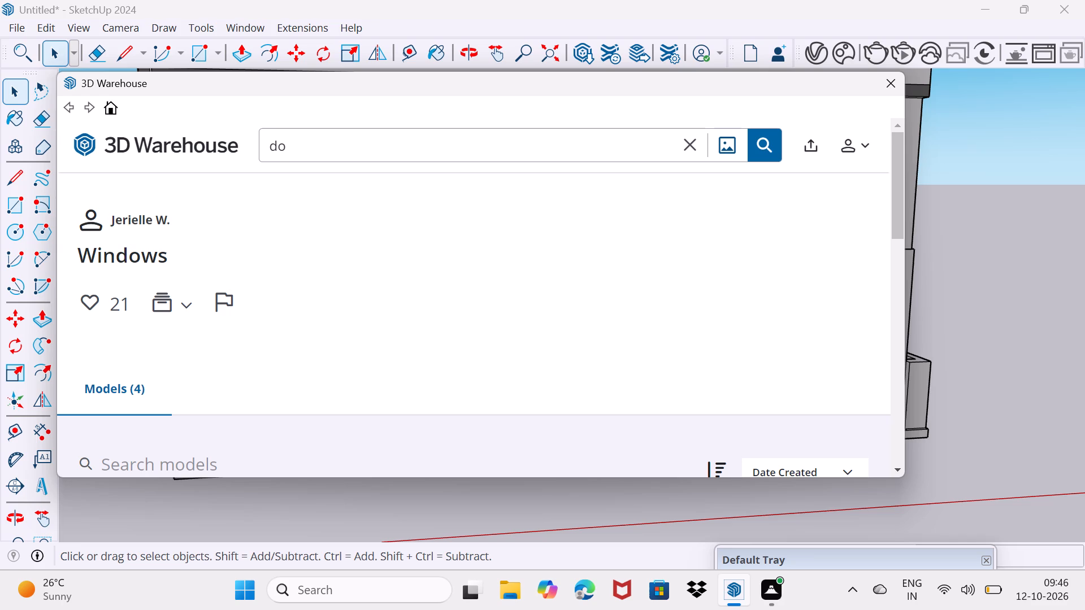
{"action": "type", "text": "ors"}
{"action": "key", "text": "Return"}
Examine the 3D Warehouse door results for a model suited to the lower balcony's empty door opening.
{"action": "scroll", "coordinate": [353, 151], "scroll_direction": "up", "scroll_amount": 1}
{"action": "scroll", "coordinate": [344, 199], "scroll_direction": "down", "scroll_amount": 3}
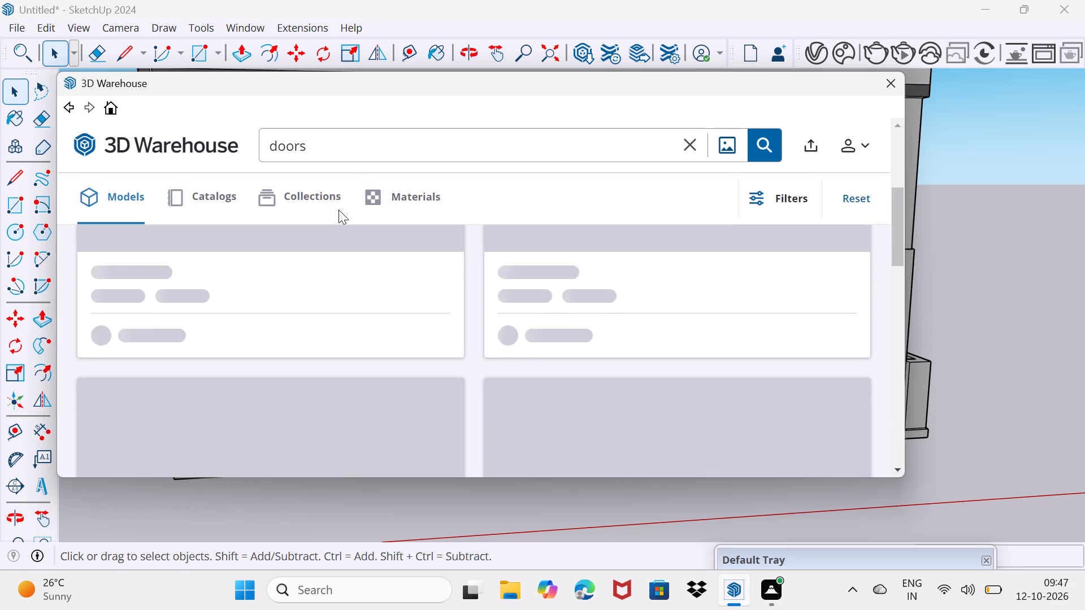
{"action": "scroll", "coordinate": [374, 429], "scroll_direction": "down", "scroll_amount": 7}
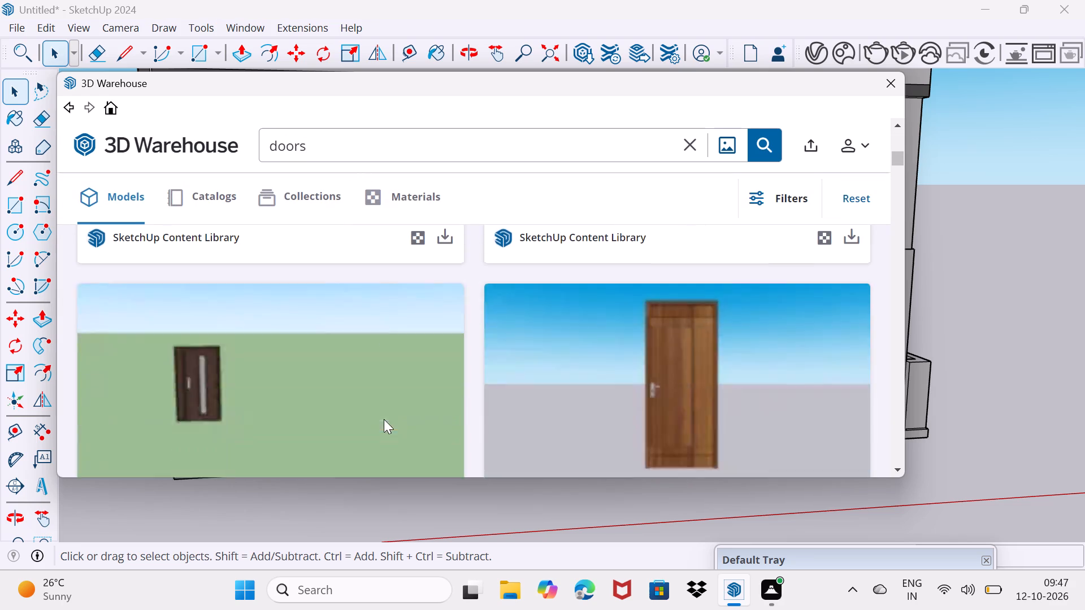
{"action": "scroll", "coordinate": [384, 419], "scroll_direction": "down", "scroll_amount": 12}
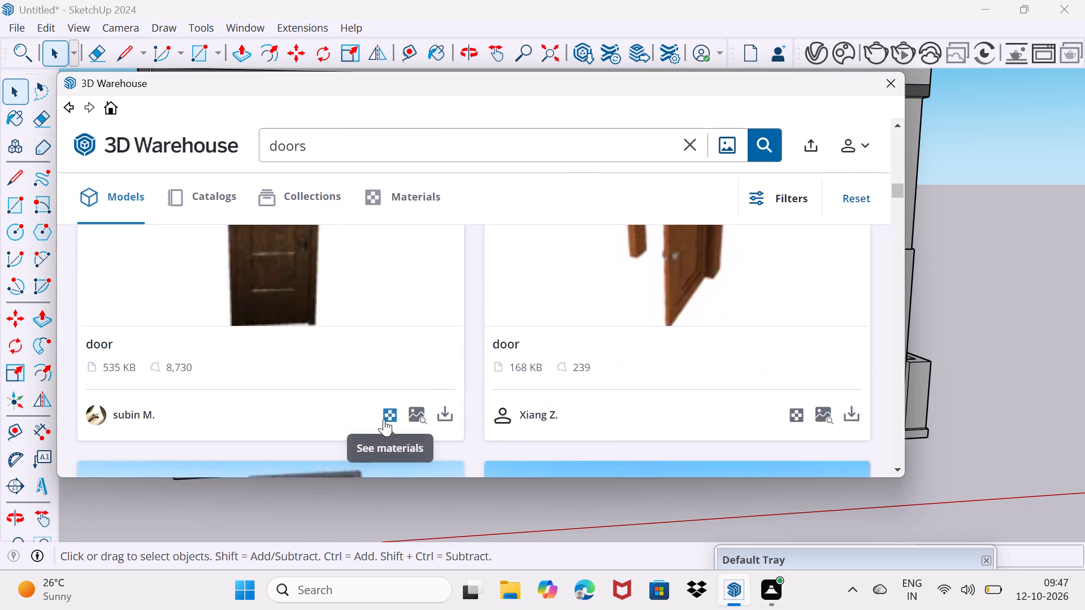
{"action": "scroll", "coordinate": [384, 419], "scroll_direction": "down", "scroll_amount": 4}
{"action": "middle_click", "coordinate": [384, 419]}
{"action": "scroll", "coordinate": [384, 419], "scroll_direction": "up", "scroll_amount": 10}
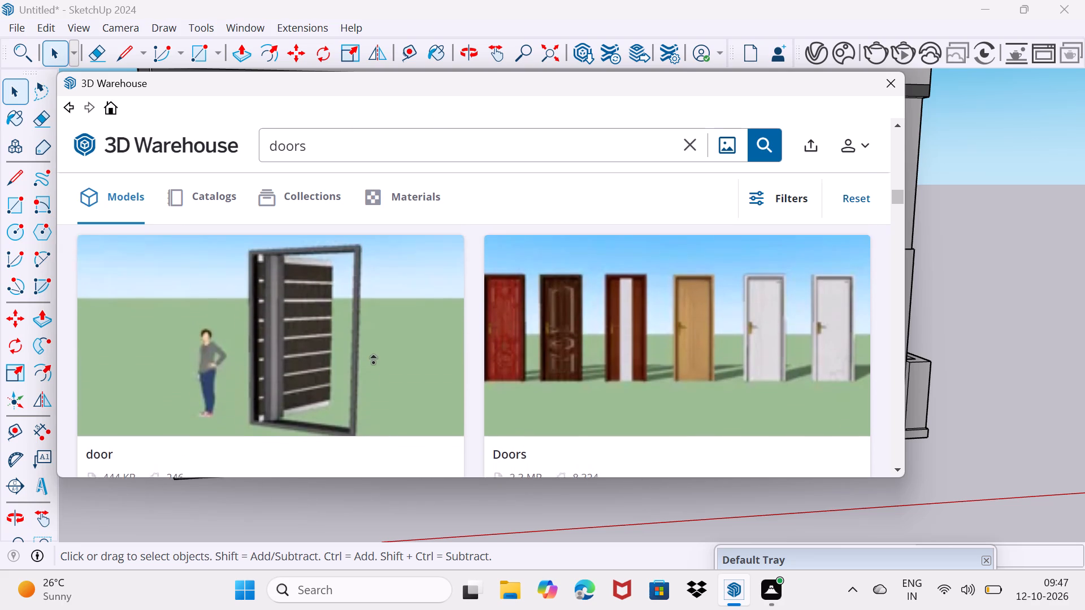
{"action": "scroll", "coordinate": [374, 383], "scroll_direction": "up", "scroll_amount": 6}
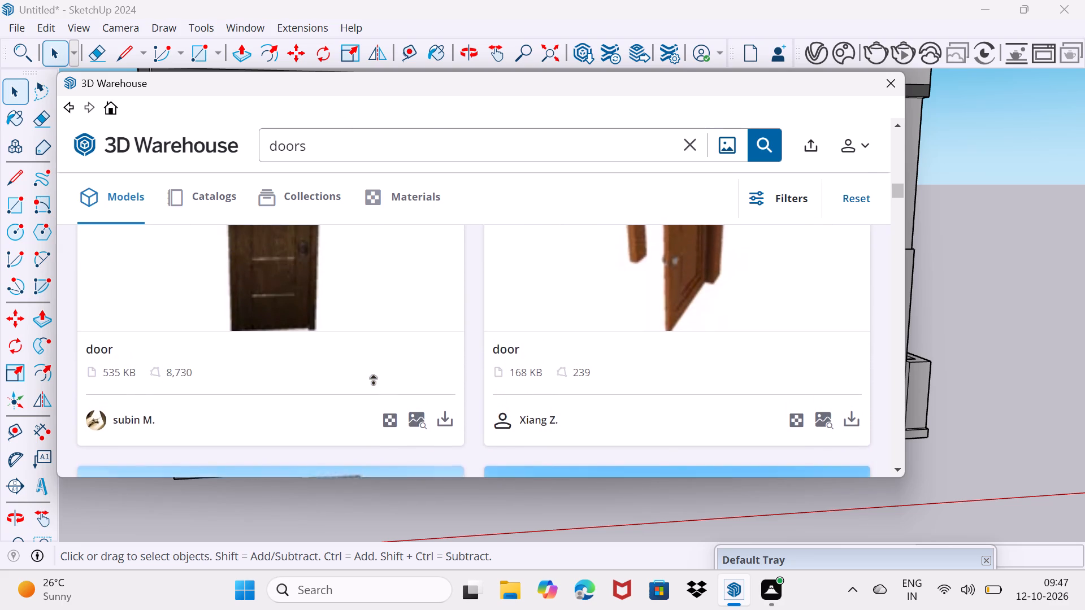
{"action": "middle_click", "coordinate": [389, 400]}
{"action": "scroll", "coordinate": [395, 400], "scroll_direction": "down", "scroll_amount": 16}
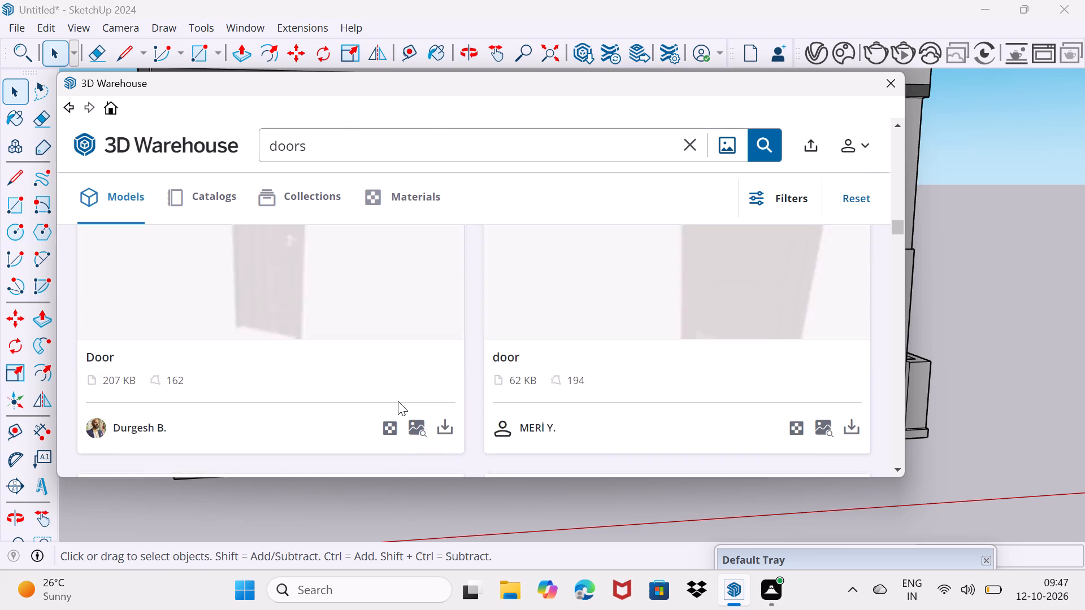
{"action": "scroll", "coordinate": [398, 401], "scroll_direction": "down", "scroll_amount": 17}
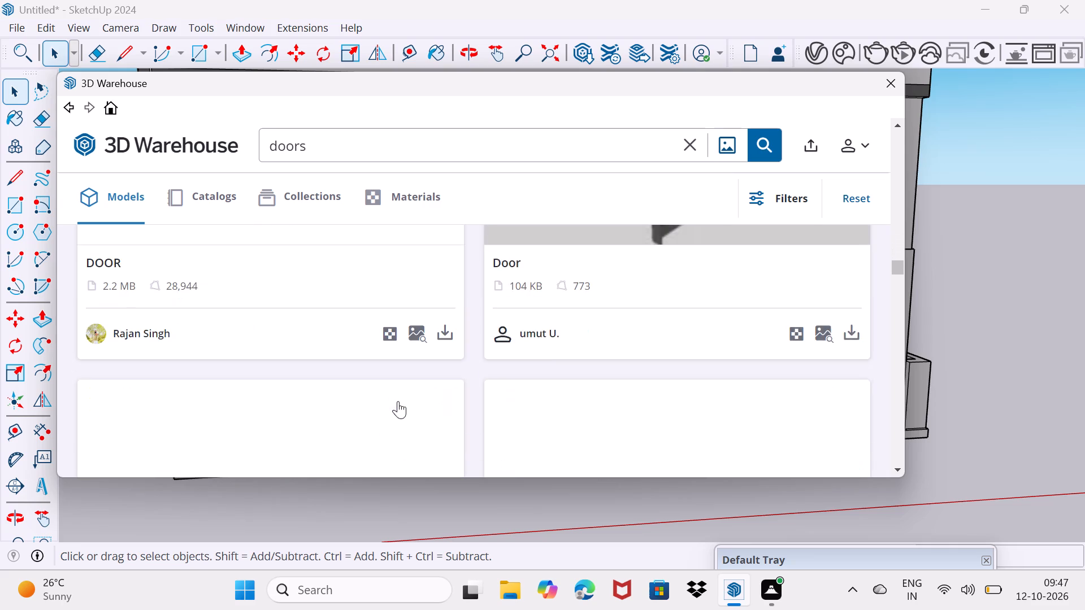
{"action": "scroll", "coordinate": [398, 402], "scroll_direction": "down", "scroll_amount": 10}
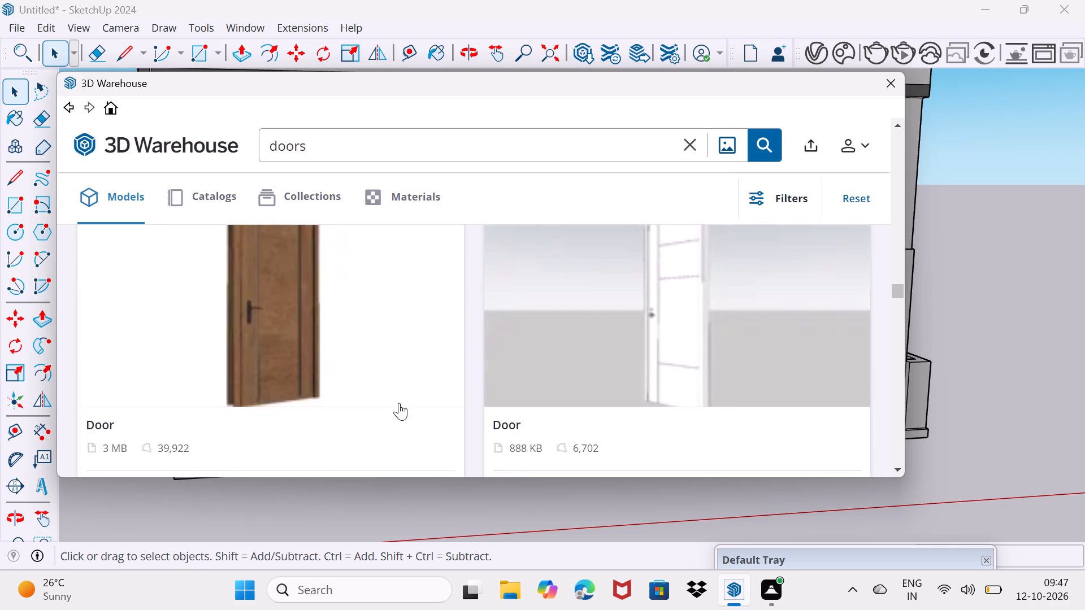
{"action": "scroll", "coordinate": [399, 403], "scroll_direction": "down", "scroll_amount": 13}
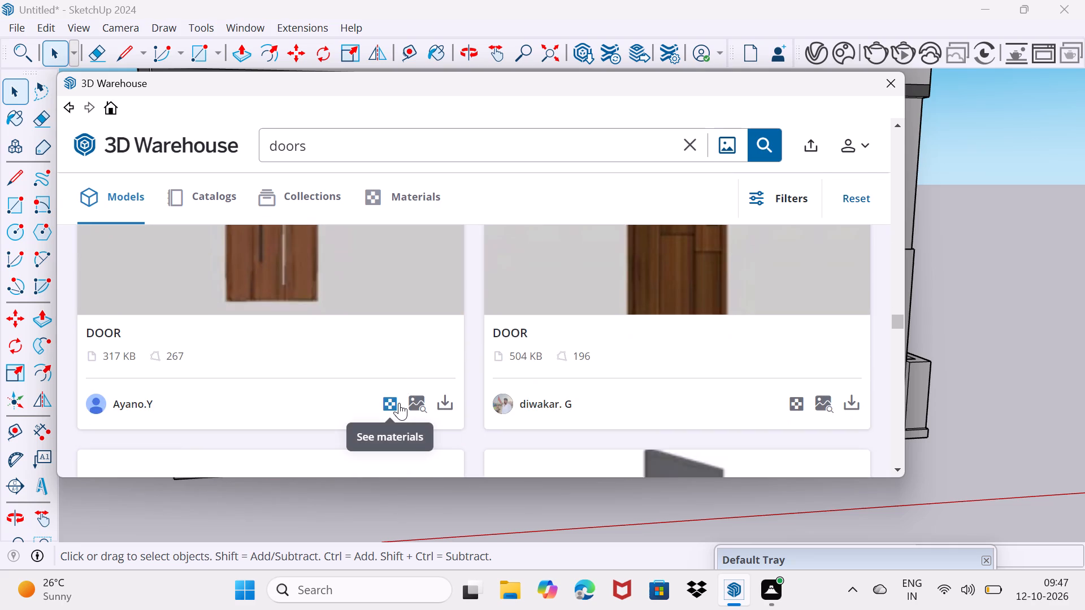
{"action": "scroll", "coordinate": [399, 403], "scroll_direction": "up", "scroll_amount": 3}
{"action": "scroll", "coordinate": [399, 403], "scroll_direction": "down", "scroll_amount": 20}
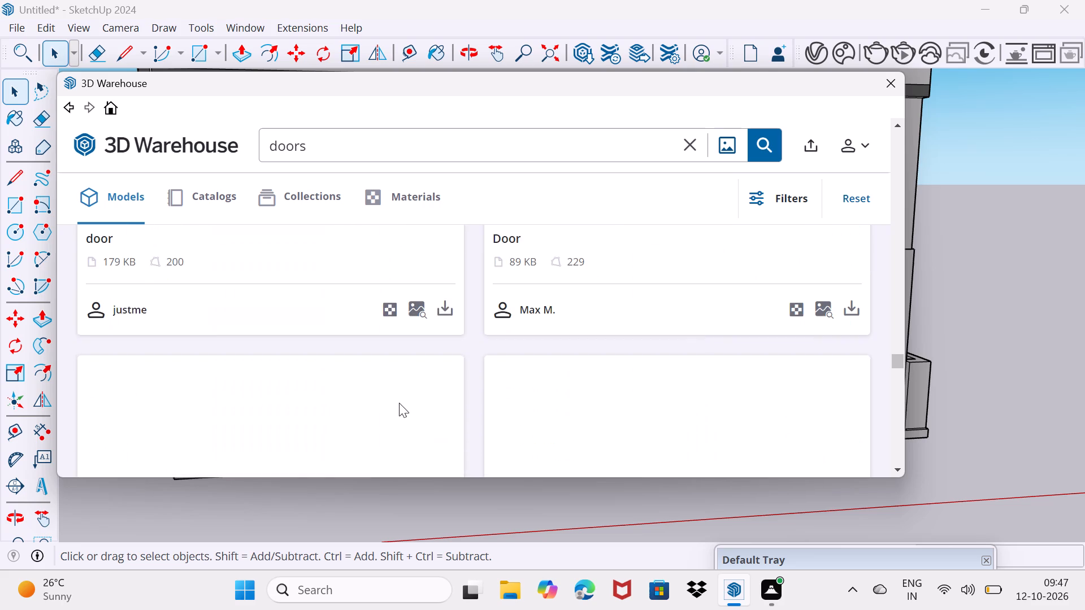
{"action": "scroll", "coordinate": [399, 403], "scroll_direction": "up", "scroll_amount": 1}
{"action": "scroll", "coordinate": [399, 403], "scroll_direction": "down", "scroll_amount": 7}
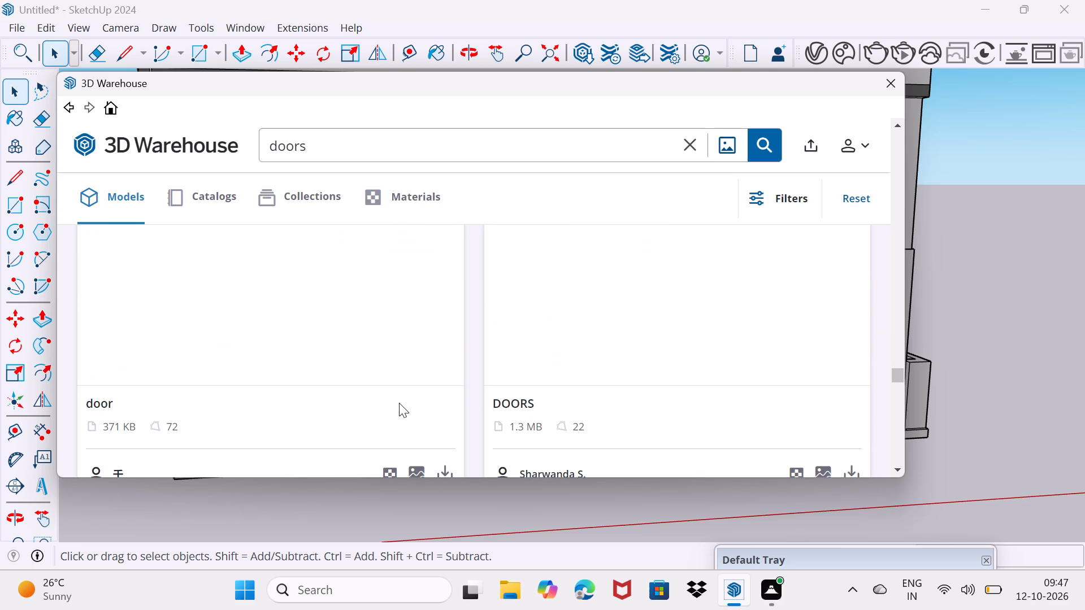
{"action": "scroll", "coordinate": [398, 404], "scroll_direction": "down", "scroll_amount": 5}
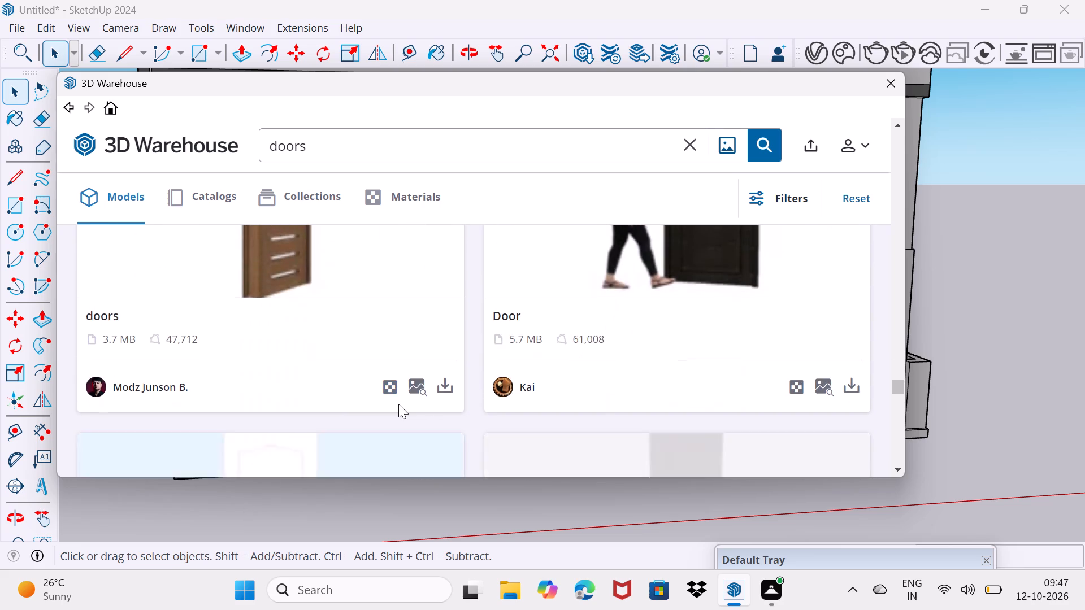
{"action": "scroll", "coordinate": [398, 404], "scroll_direction": "down", "scroll_amount": 8}
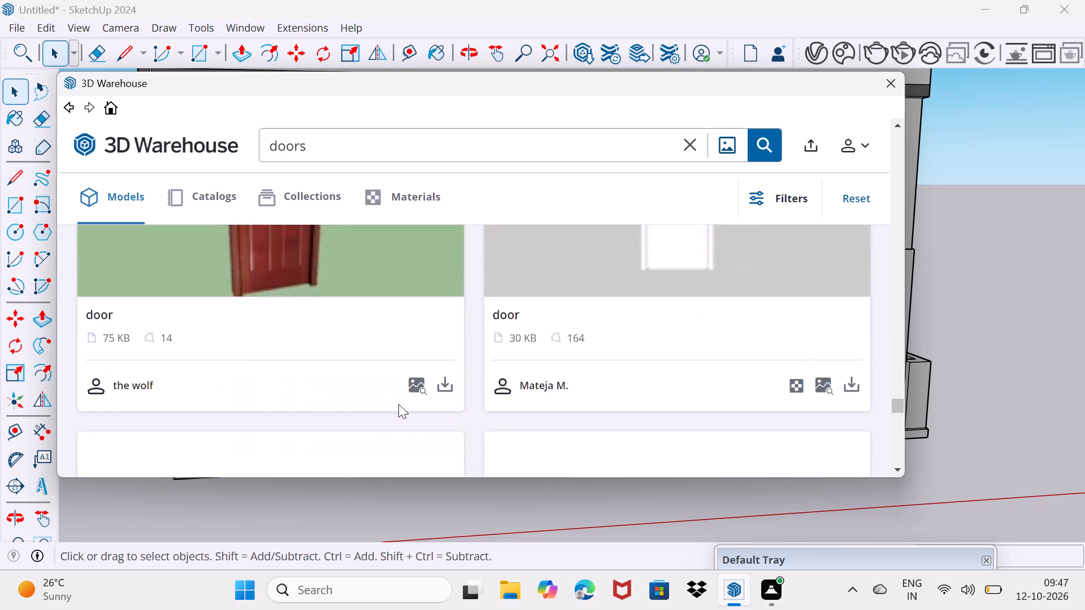
{"action": "scroll", "coordinate": [398, 404], "scroll_direction": "down", "scroll_amount": 3}
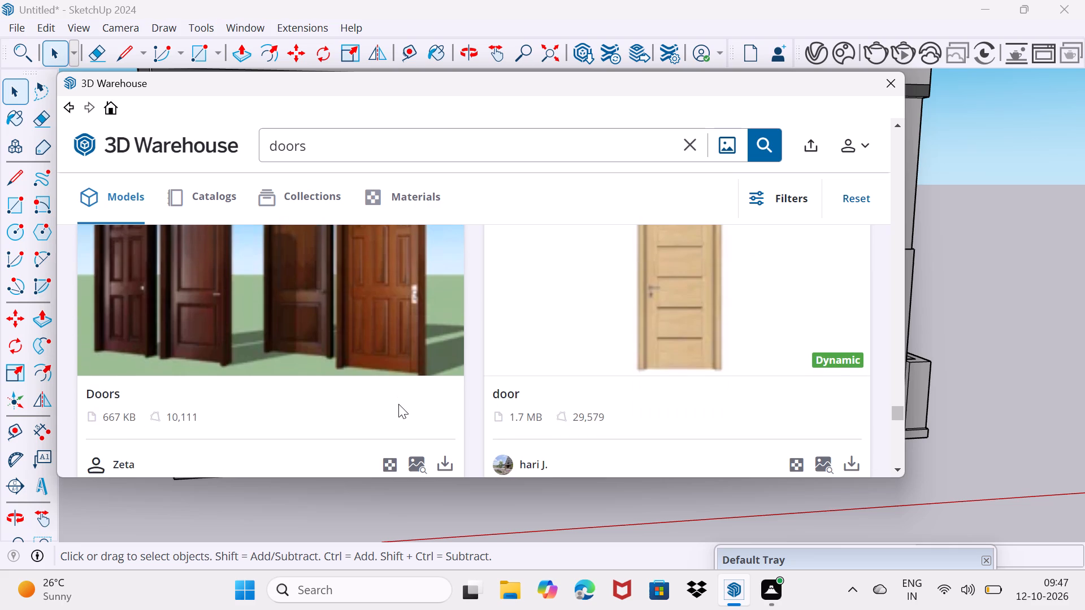
{"action": "scroll", "coordinate": [398, 404], "scroll_direction": "down", "scroll_amount": 2}
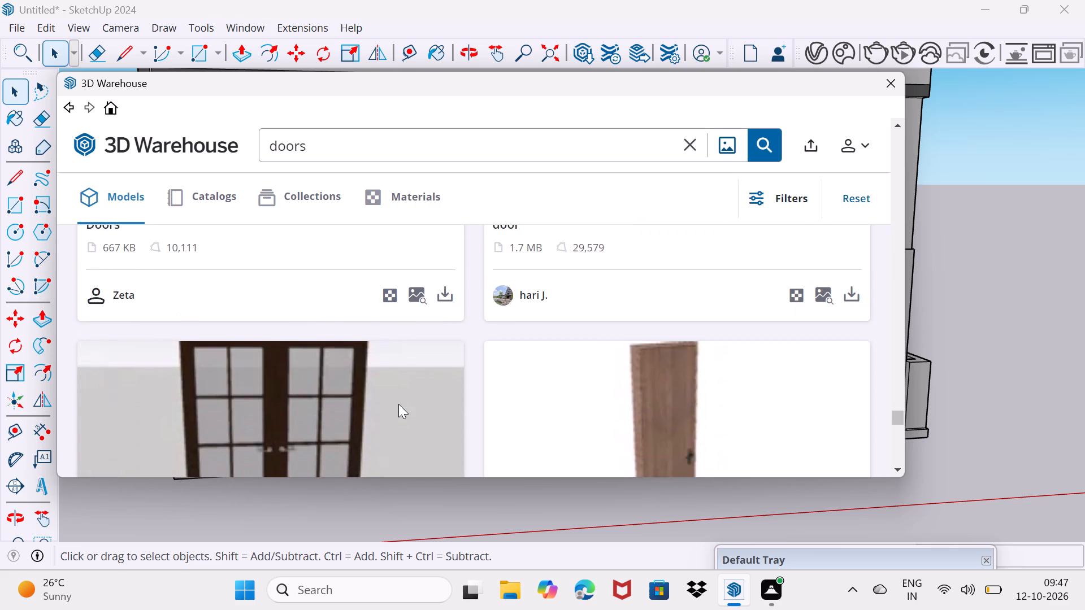
{"action": "scroll", "coordinate": [398, 404], "scroll_direction": "up", "scroll_amount": 2}
{"action": "scroll", "coordinate": [401, 403], "scroll_direction": "down", "scroll_amount": 2}
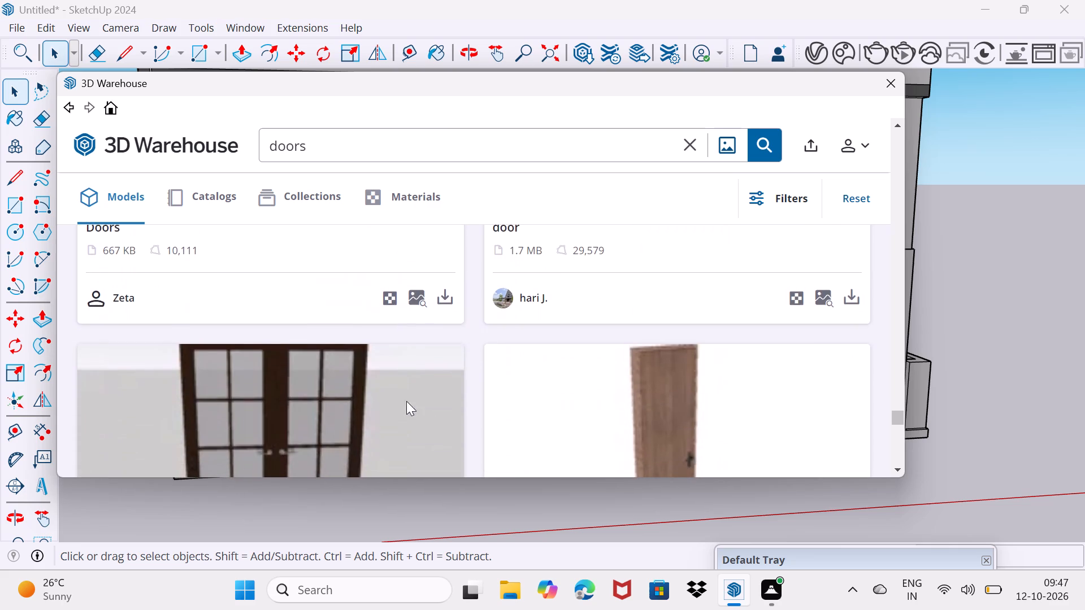
{"action": "scroll", "coordinate": [463, 392], "scroll_direction": "down", "scroll_amount": 2}
{"action": "scroll", "coordinate": [463, 392], "scroll_direction": "up", "scroll_amount": 3}
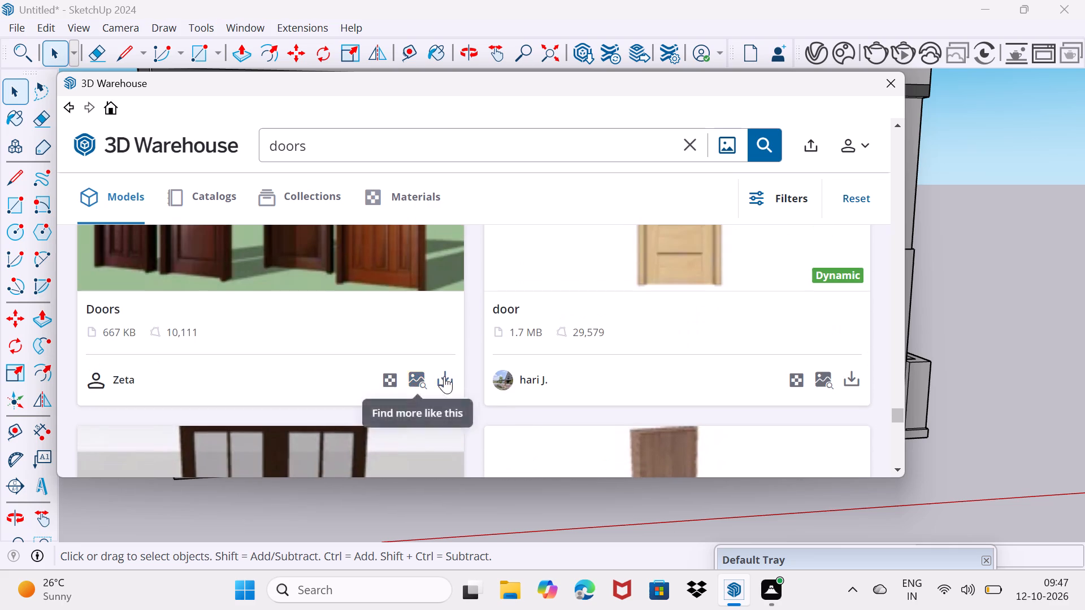
Load the "Doors" model with four dark wooden panelled doors and place it on the ground beside the house's blank side wall.
{"action": "left_click", "coordinate": [446, 376]}
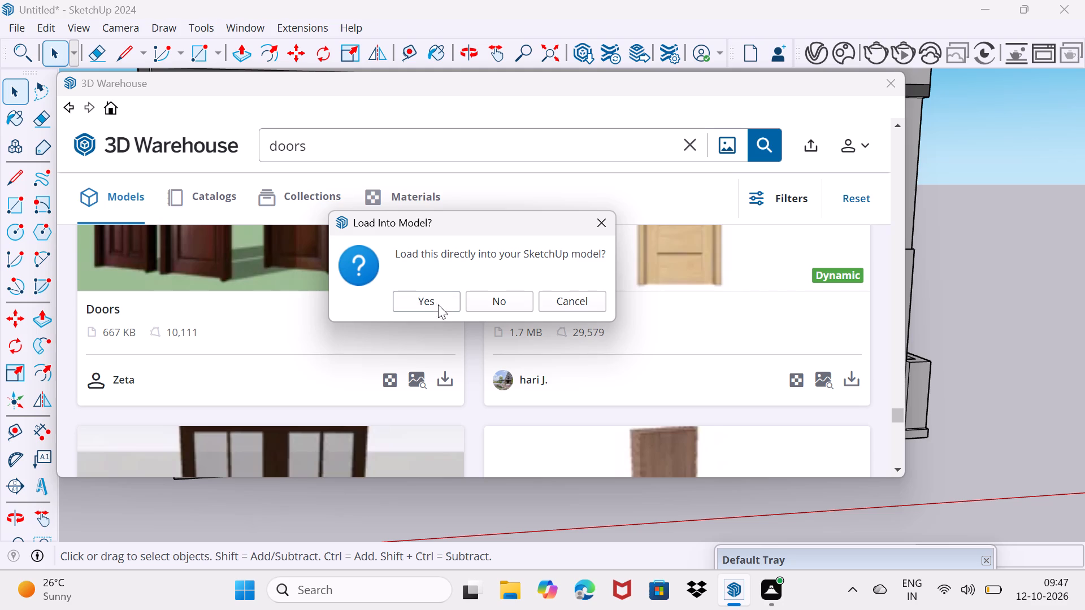
{"action": "left_click", "coordinate": [439, 308]}
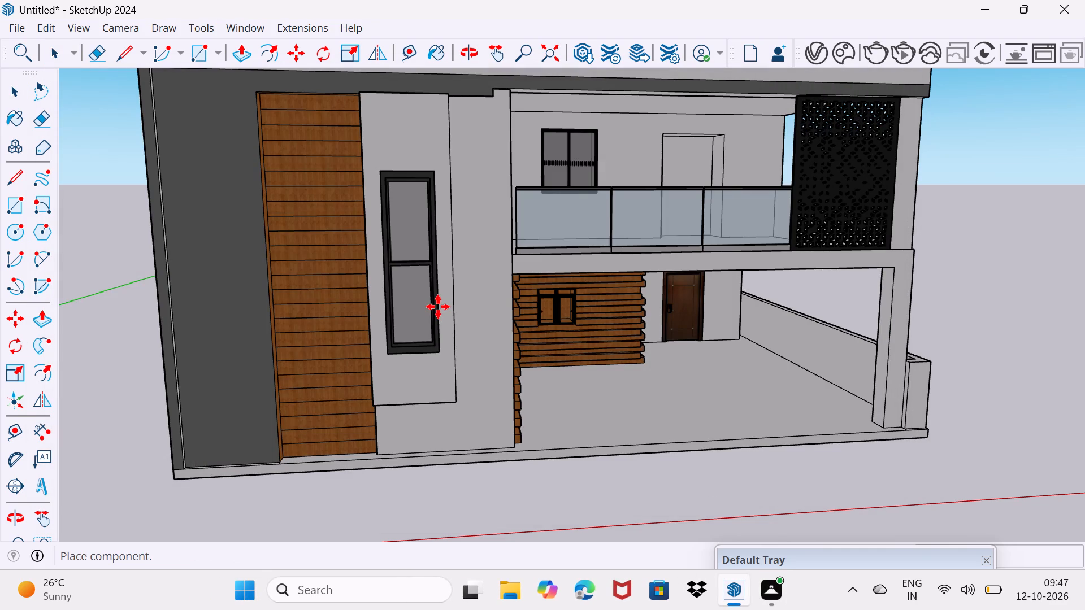
{"action": "scroll", "coordinate": [129, 343], "scroll_direction": "down", "scroll_amount": 4}
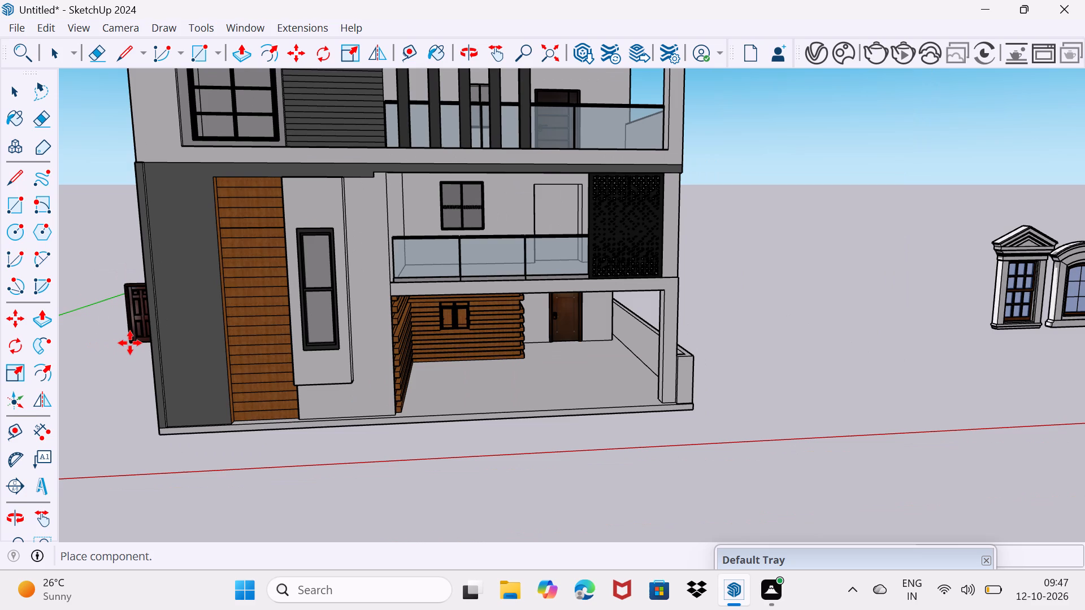
{"action": "middle_click_drag", "start_coordinate": [130, 343], "coordinate": [530, 315]}
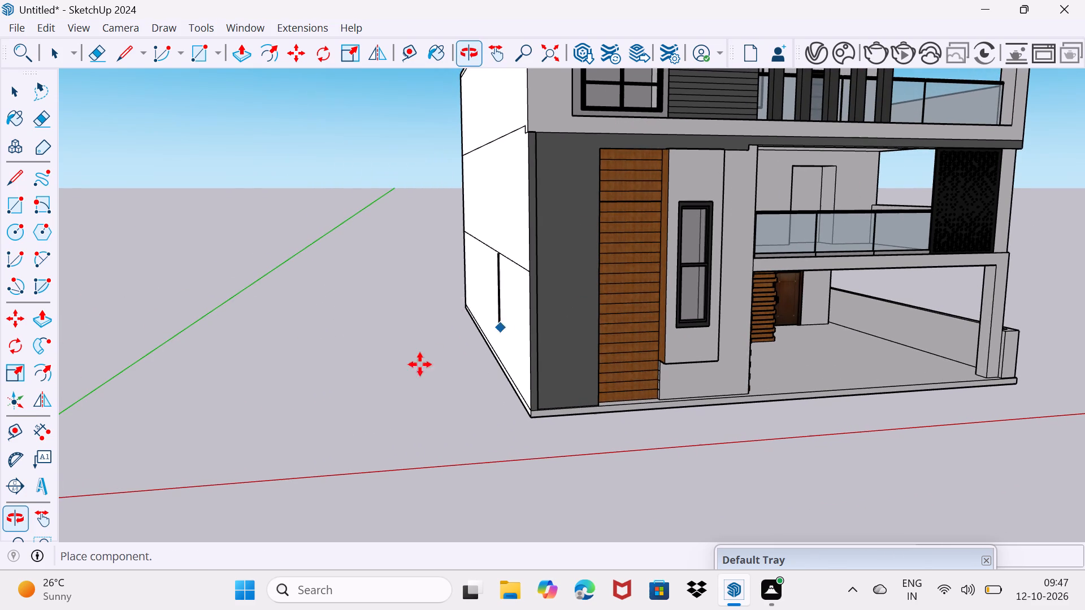
{"action": "scroll", "coordinate": [234, 398], "scroll_direction": "up", "scroll_amount": 8}
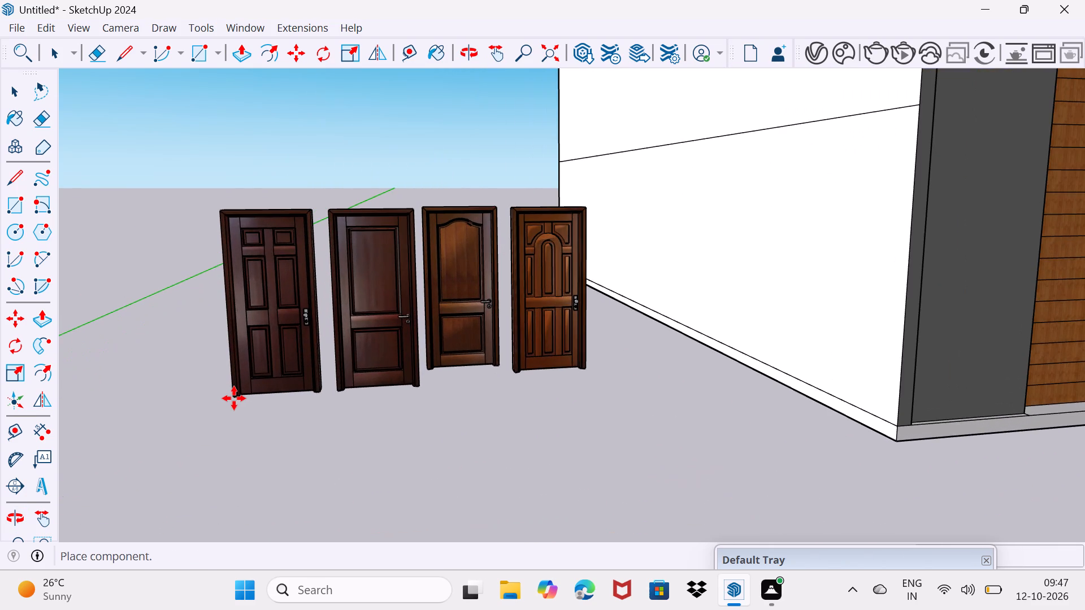
{"action": "left_click", "coordinate": [234, 398]}
{"action": "key", "text": "space"}
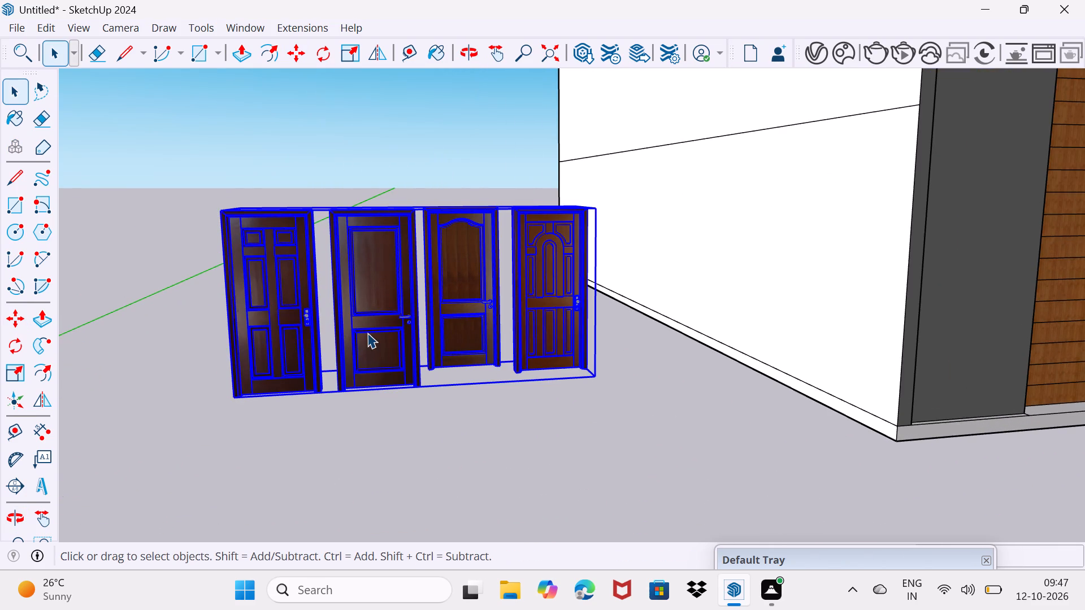
Inside the four-door component, delete every door except the dark six-panel one at the component's origin, and leave the component.
{"action": "left_click", "coordinate": [376, 329]}
{"action": "double_click", "coordinate": [376, 329]}
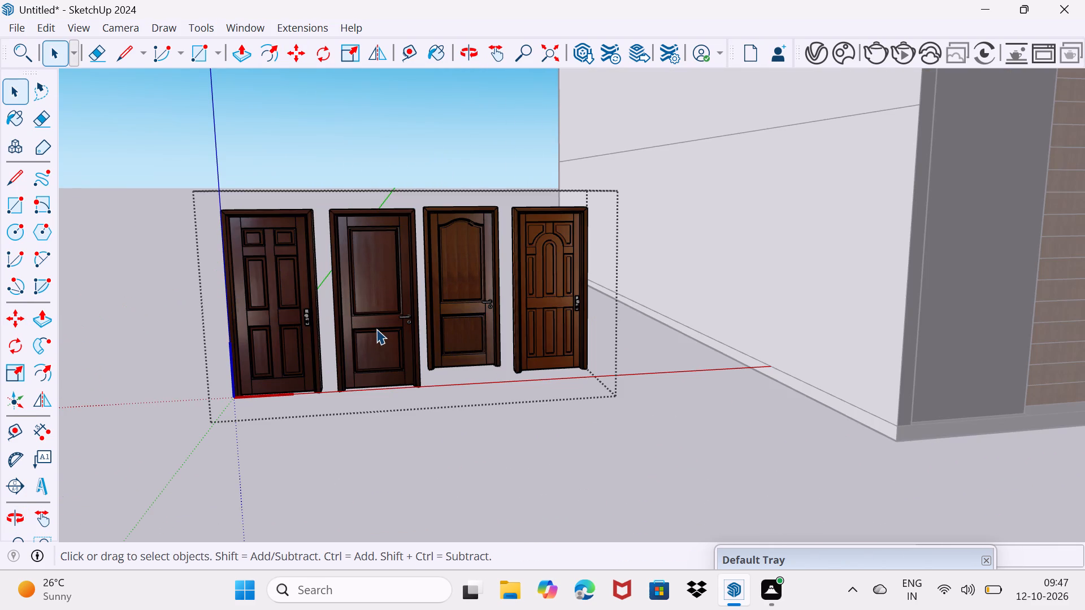
{"action": "left_click", "coordinate": [376, 329]}
{"action": "key", "text": "BackSpace"}
{"action": "key", "text": "Delete"}
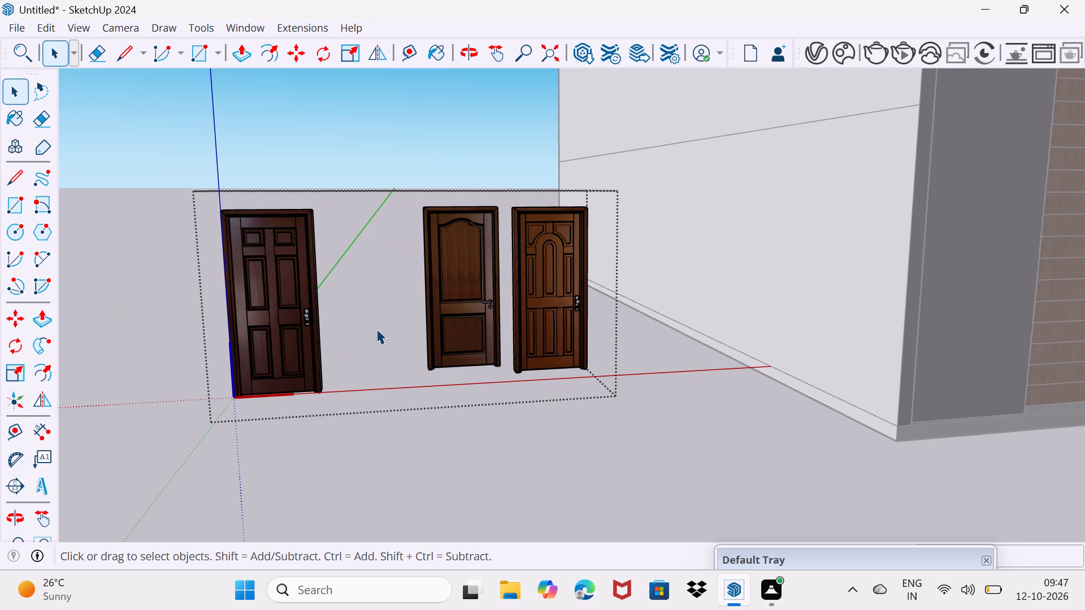
{"action": "key", "text": "Delete"}
{"action": "left_click", "coordinate": [431, 323]}
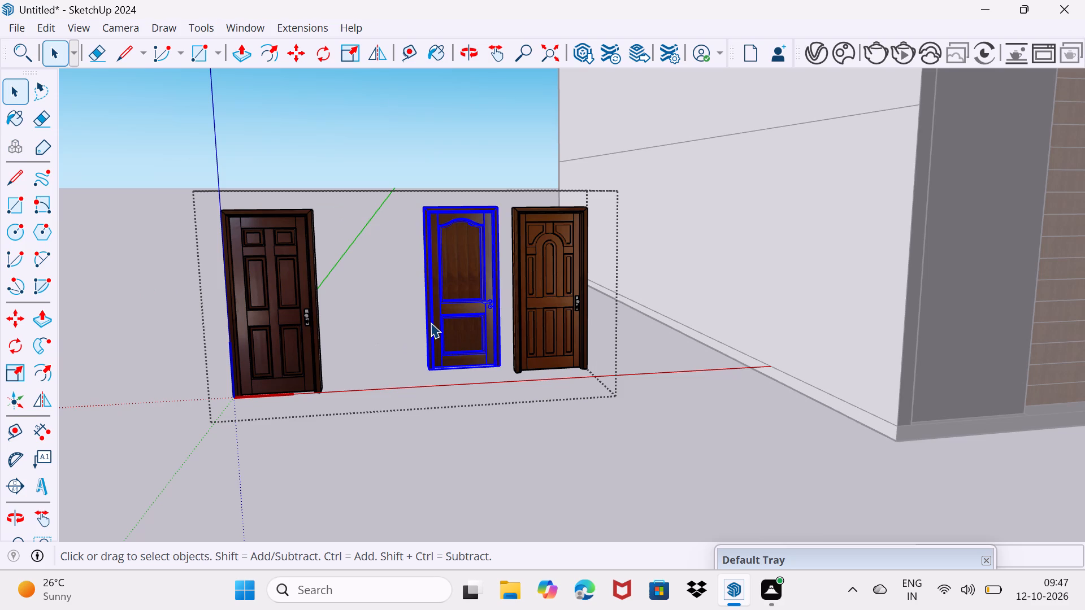
{"action": "key", "text": "Delete"}
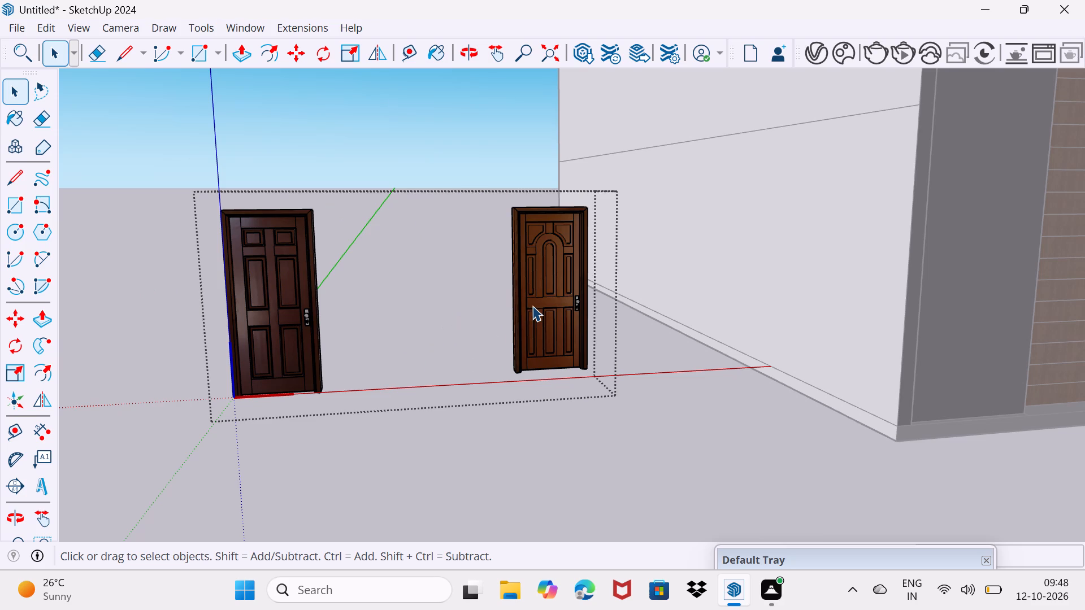
{"action": "left_click", "coordinate": [533, 306]}
{"action": "key", "text": "Delete"}
{"action": "key", "text": "Delete"}
{"action": "key", "text": "space"}
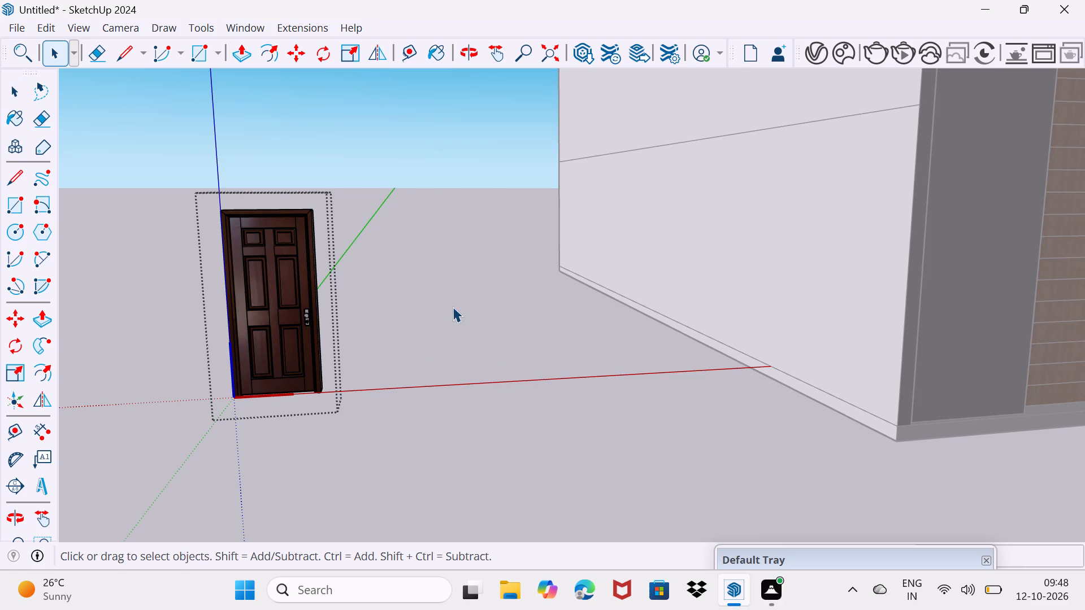
{"action": "left_click_drag", "start_coordinate": [424, 333], "coordinate": [427, 311]}
{"action": "left_click_drag", "start_coordinate": [402, 340], "coordinate": [416, 307]}
{"action": "left_click_drag", "start_coordinate": [387, 344], "coordinate": [406, 311]}
{"action": "double_click", "coordinate": [401, 452]}
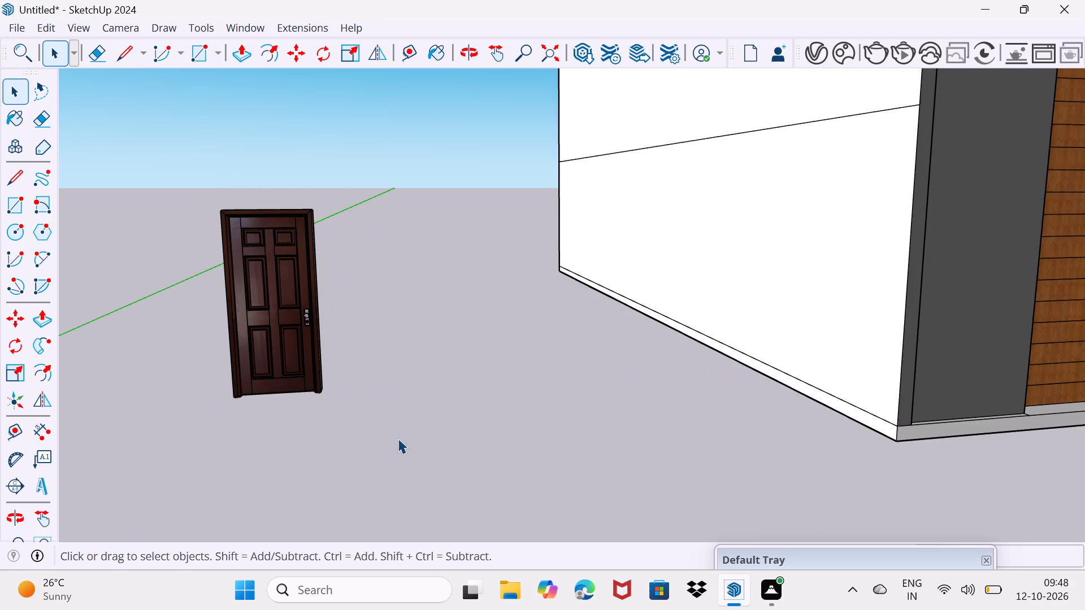
Move the dark six-panel door by its bottom corner from the ground to the bottom corner of the lower balcony's empty door opening.
{"action": "scroll", "coordinate": [397, 419], "scroll_direction": "down", "scroll_amount": 5}
{"action": "middle_click_drag", "start_coordinate": [422, 417], "coordinate": [344, 423]}
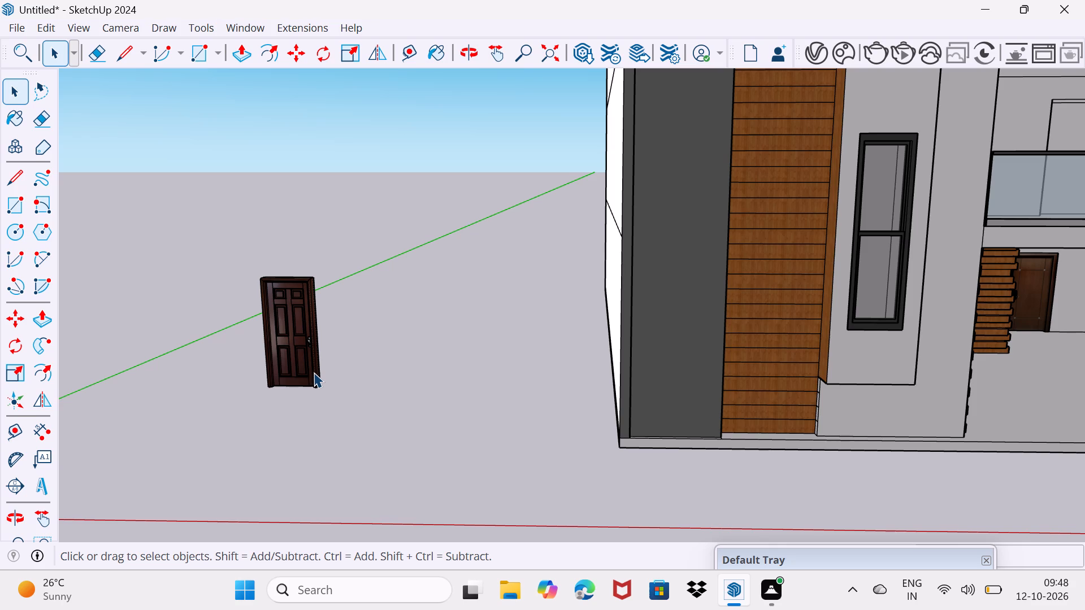
{"action": "scroll", "coordinate": [305, 374], "scroll_direction": "up", "scroll_amount": 3}
{"action": "left_click", "coordinate": [309, 360]}
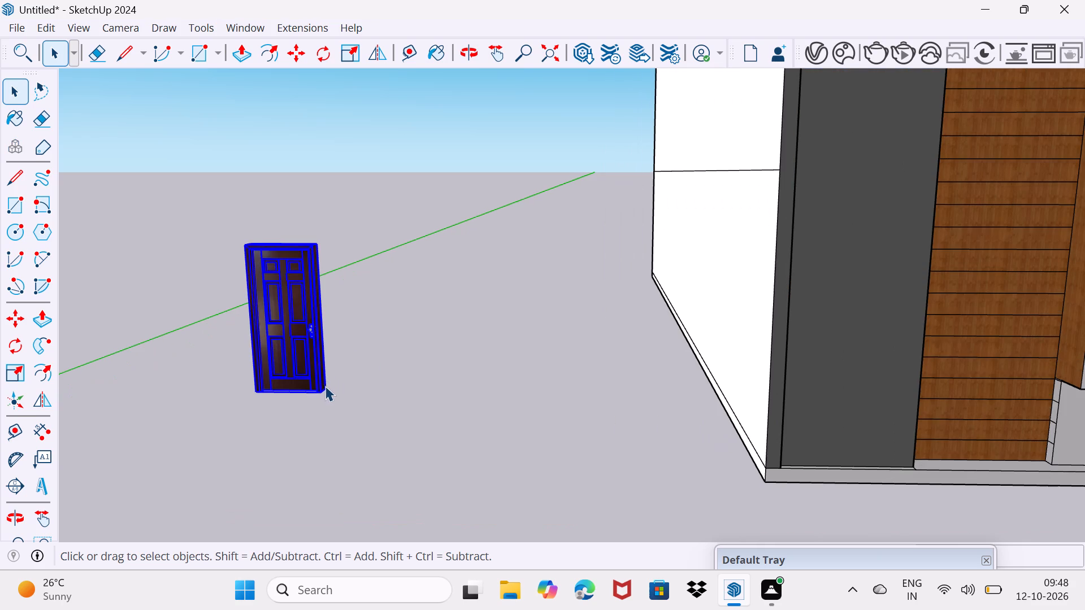
{"action": "scroll", "coordinate": [324, 398], "scroll_direction": "up", "scroll_amount": 3}
{"action": "key", "text": "m"}
{"action": "left_click", "coordinate": [337, 389]}
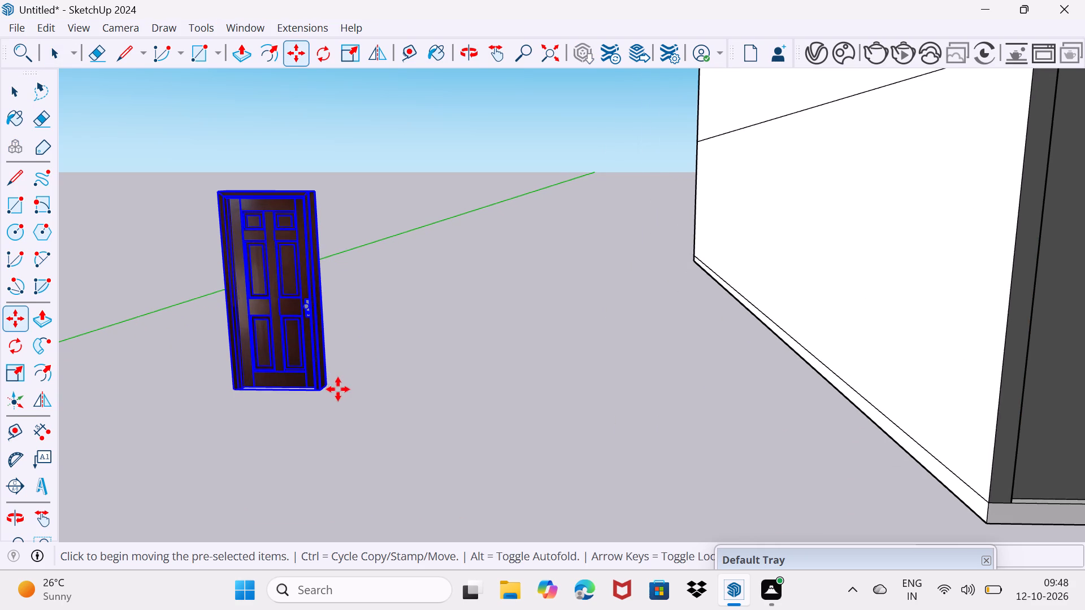
{"action": "scroll", "coordinate": [393, 397], "scroll_direction": "down", "scroll_amount": 17}
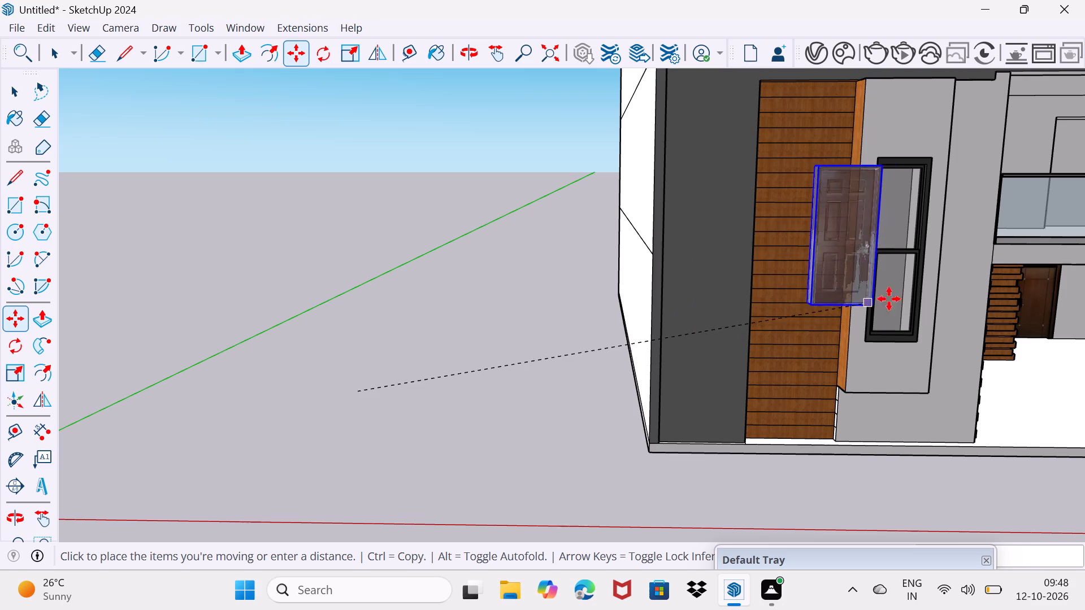
{"action": "middle_click_drag", "start_coordinate": [956, 283], "coordinate": [526, 449], "text": "shift"}
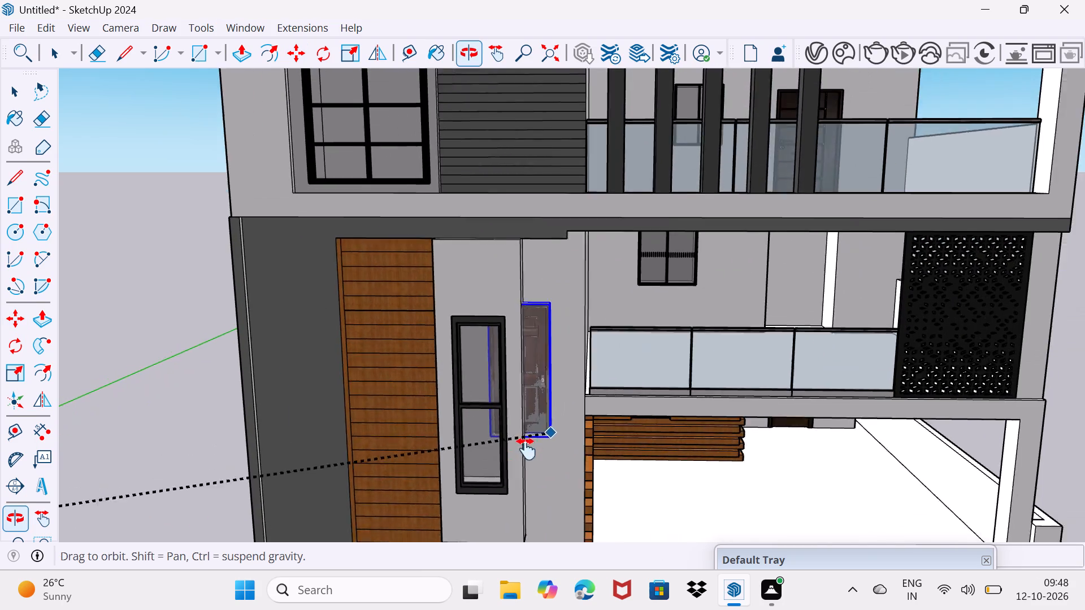
{"action": "middle_click_drag", "start_coordinate": [526, 449], "coordinate": [535, 436], "text": "shift"}
{"action": "scroll", "coordinate": [758, 313], "scroll_direction": "up", "scroll_amount": 12}
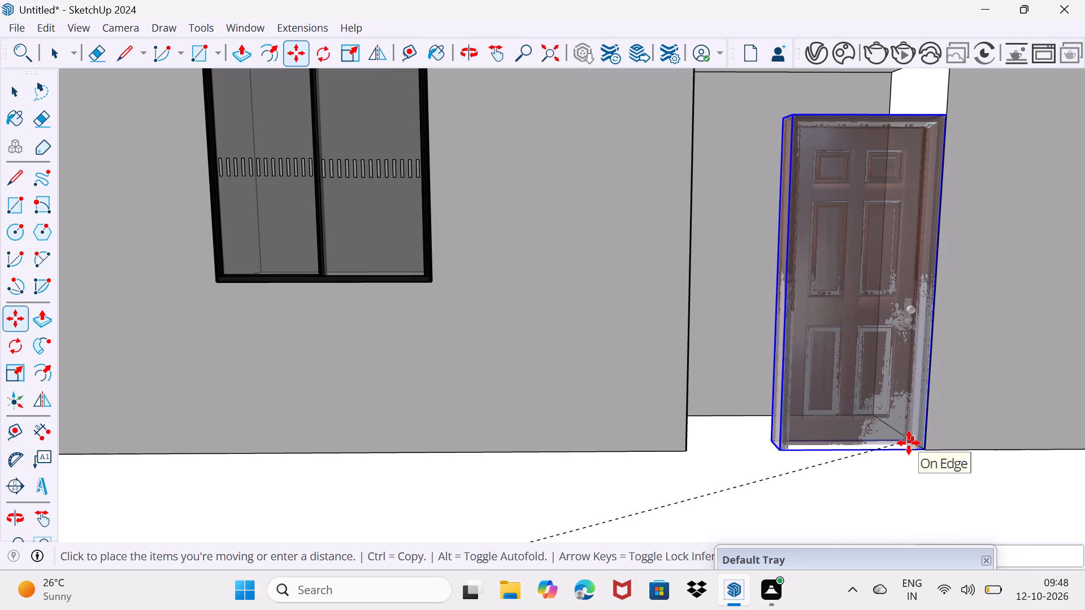
{"action": "left_click", "coordinate": [909, 443]}
Scale the six-panel door's width along the red axis toward the opening's opposite jamb, filling the balcony opening from side to side.
{"action": "middle_click_drag", "start_coordinate": [927, 441], "coordinate": [895, 477]}
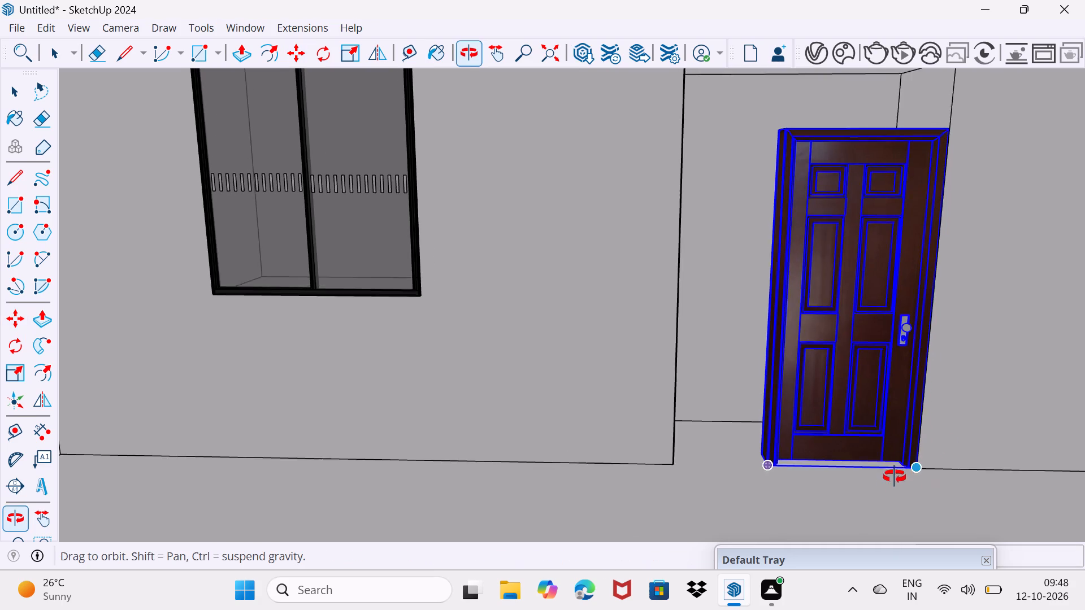
{"action": "middle_click_drag", "start_coordinate": [895, 477], "coordinate": [998, 493]}
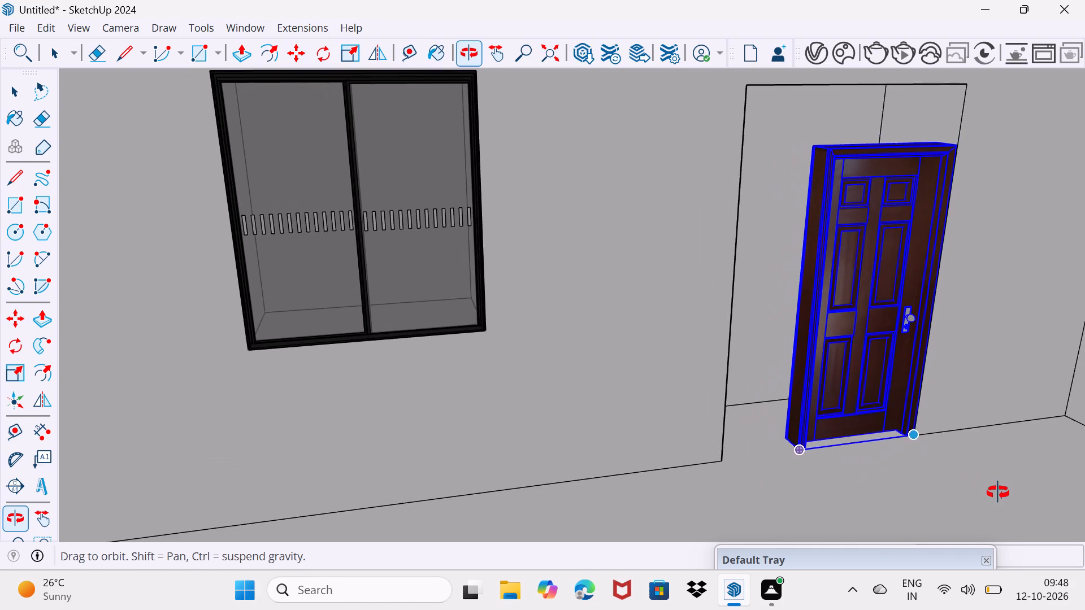
{"action": "middle_click_drag", "start_coordinate": [998, 493], "coordinate": [1006, 483]}
{"action": "key", "text": "s"}
{"action": "scroll", "coordinate": [803, 299], "scroll_direction": "up", "scroll_amount": 3}
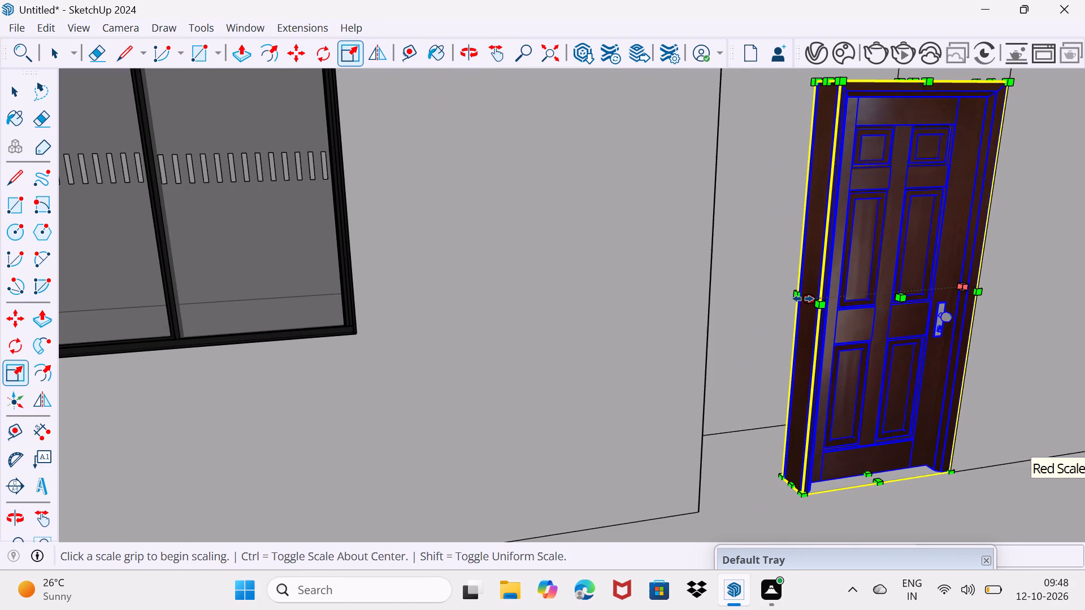
{"action": "left_click", "coordinate": [803, 299]}
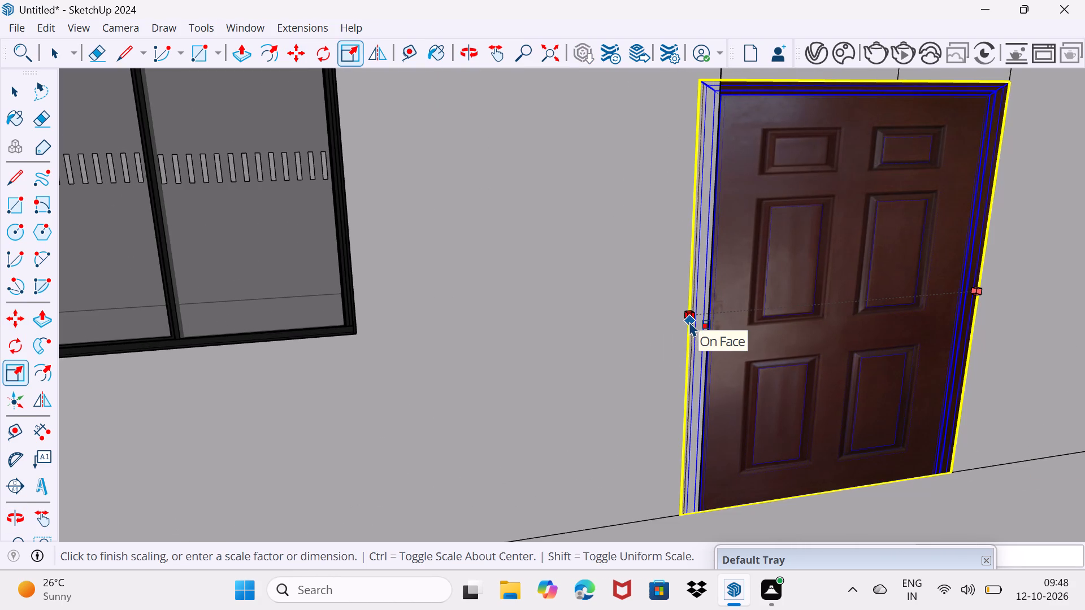
{"action": "left_click", "coordinate": [689, 321]}
Scale the six-panel door's height along the blue axis up to the top edge of the balcony opening.
{"action": "scroll", "coordinate": [801, 262], "scroll_direction": "down", "scroll_amount": 2}
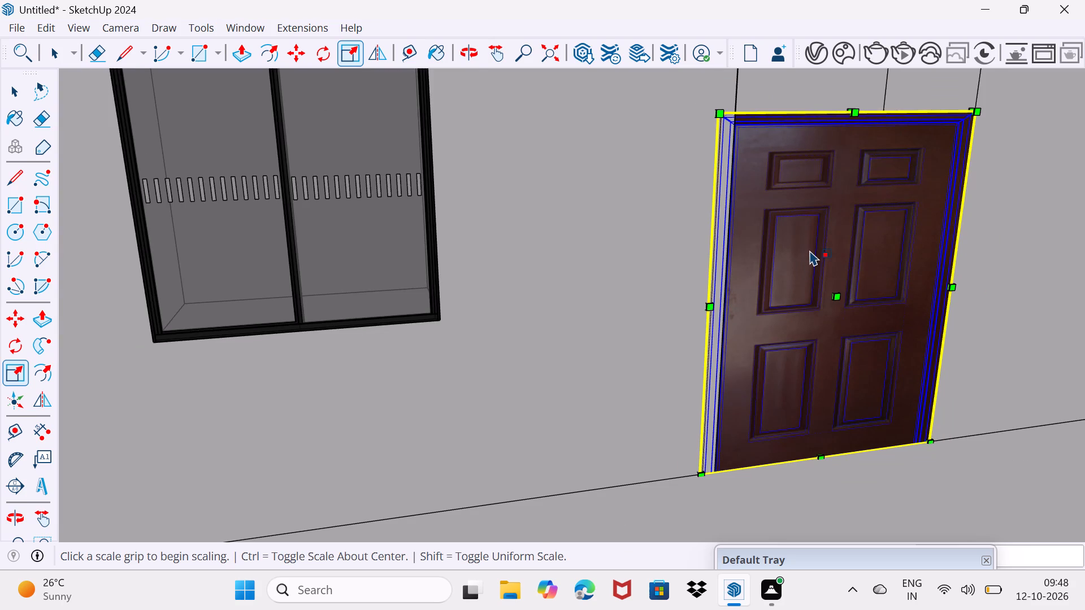
{"action": "middle_click_drag", "start_coordinate": [810, 250], "coordinate": [796, 440]}
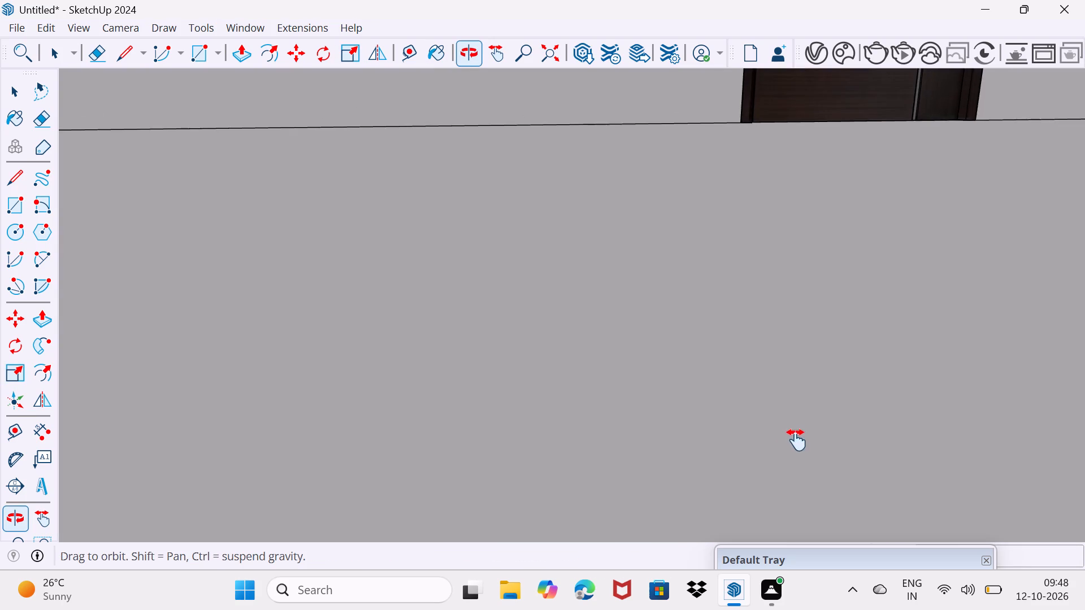
{"action": "middle_click_drag", "start_coordinate": [796, 440], "coordinate": [795, 442]}
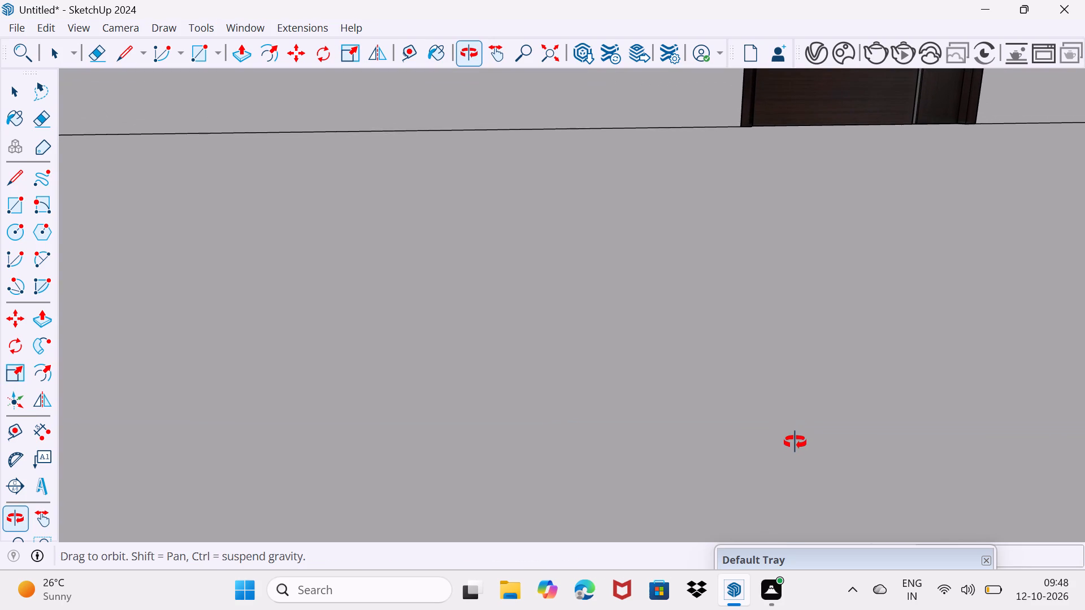
{"action": "middle_click_drag", "start_coordinate": [795, 442], "coordinate": [781, 299]}
{"action": "scroll", "coordinate": [785, 299], "scroll_direction": "down", "scroll_amount": 3}
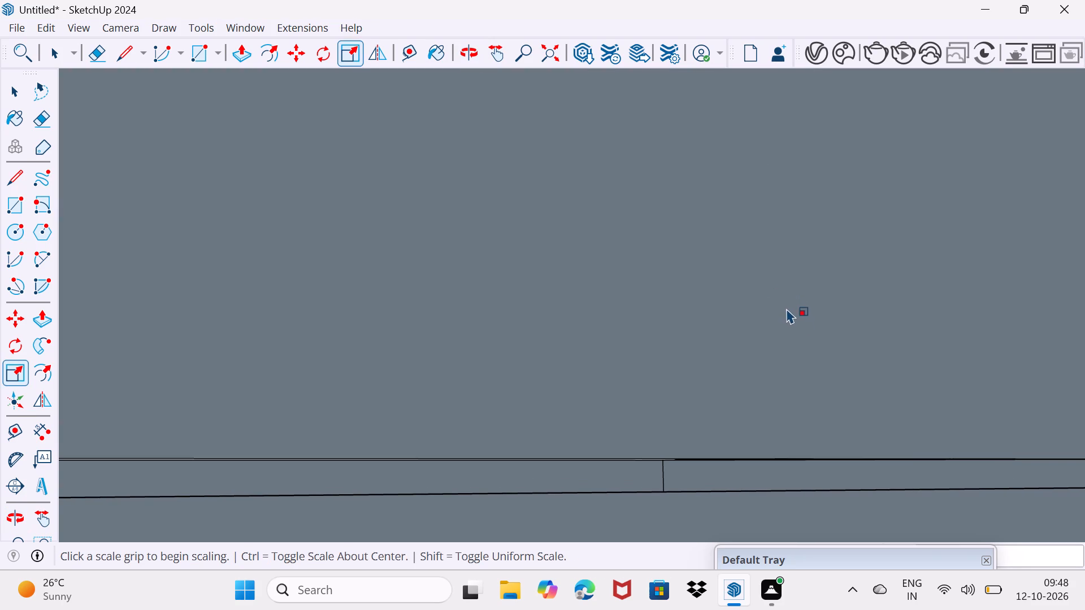
{"action": "scroll", "coordinate": [814, 408], "scroll_direction": "down", "scroll_amount": 1}
{"action": "middle_click_drag", "start_coordinate": [818, 447], "coordinate": [786, 302]}
{"action": "middle_click_drag", "start_coordinate": [810, 401], "coordinate": [770, 204]}
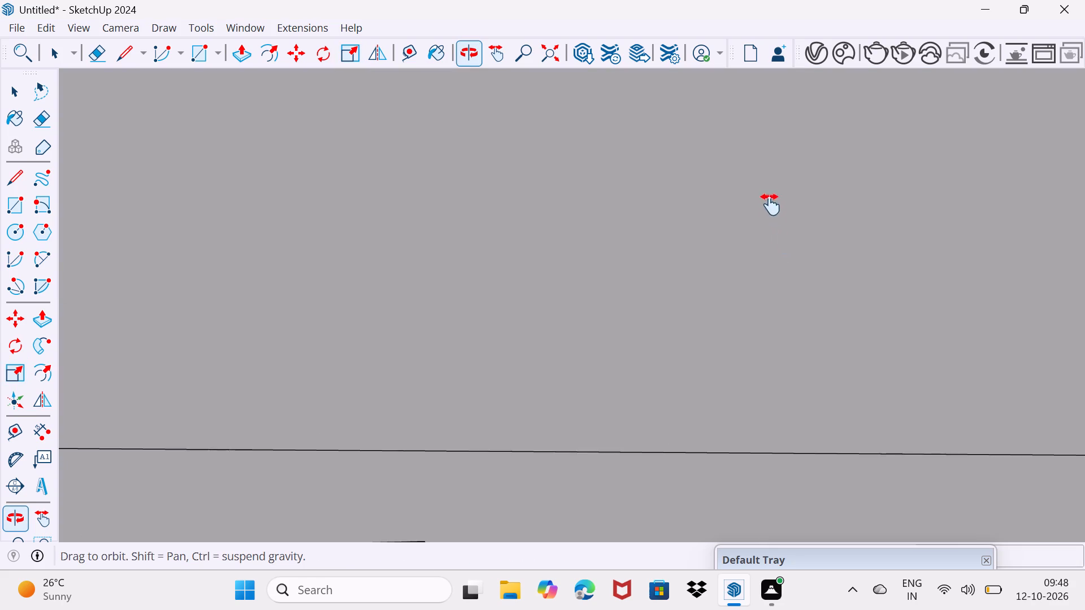
{"action": "middle_click_drag", "start_coordinate": [770, 204], "coordinate": [769, 199]}
{"action": "middle_click_drag", "start_coordinate": [801, 409], "coordinate": [745, 206]}
{"action": "scroll", "coordinate": [825, 470], "scroll_direction": "up", "scroll_amount": 3}
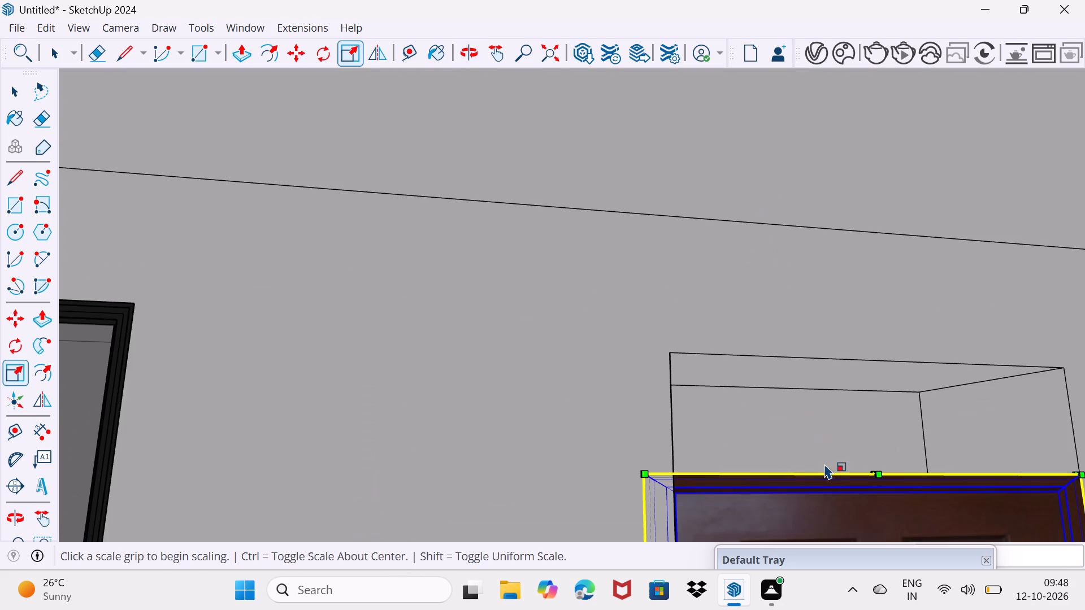
{"action": "scroll", "coordinate": [870, 455], "scroll_direction": "up", "scroll_amount": 3}
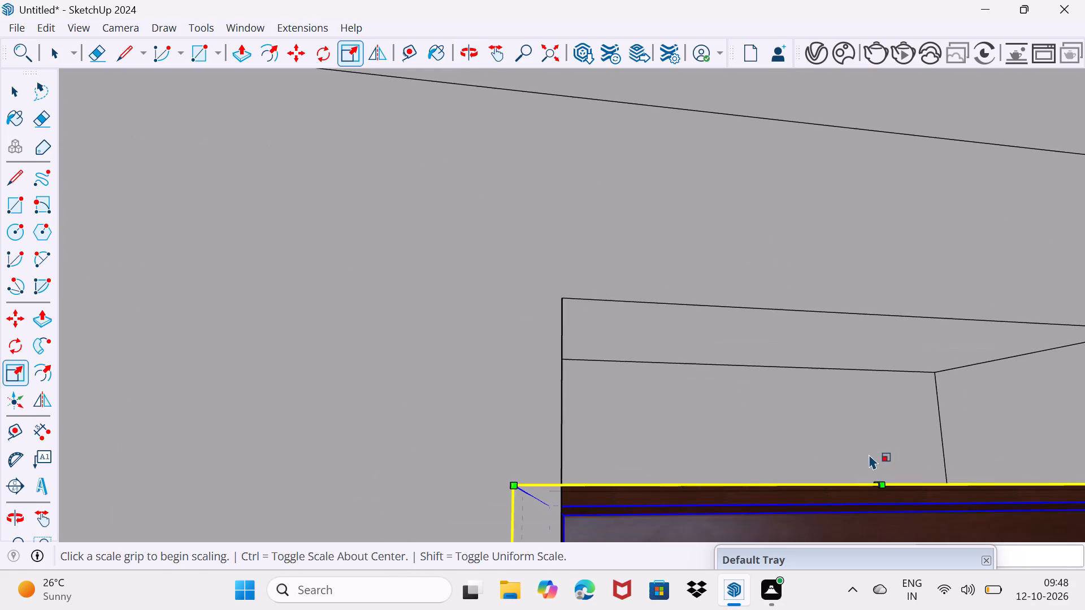
{"action": "scroll", "coordinate": [870, 456], "scroll_direction": "up", "scroll_amount": 2}
{"action": "middle_click_drag", "start_coordinate": [879, 472], "coordinate": [907, 532]}
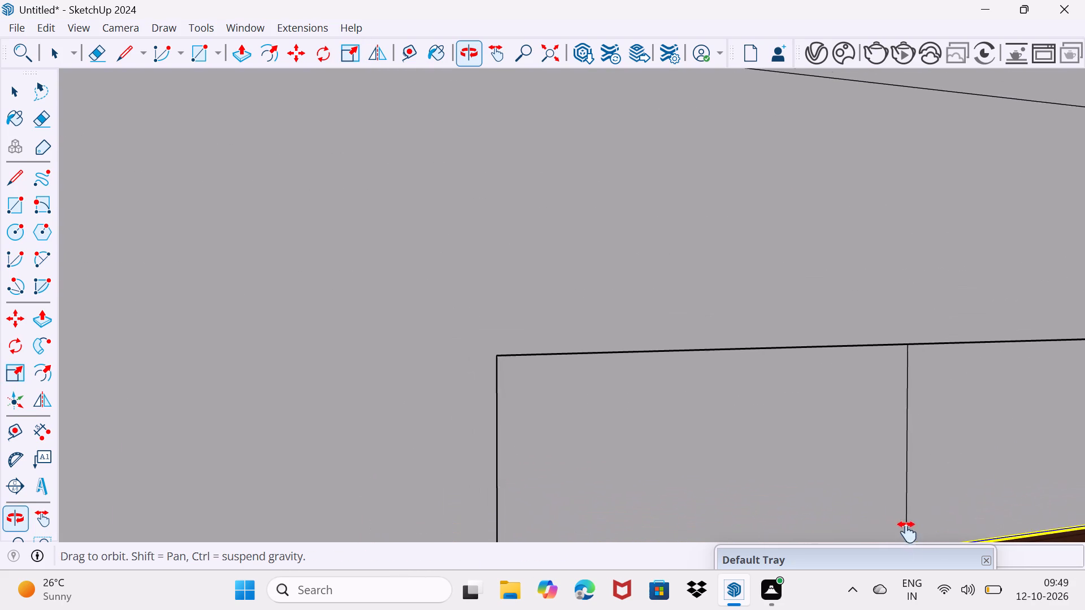
{"action": "middle_click_drag", "start_coordinate": [907, 532], "coordinate": [819, 374]}
{"action": "middle_click_drag", "start_coordinate": [778, 350], "coordinate": [879, 477]}
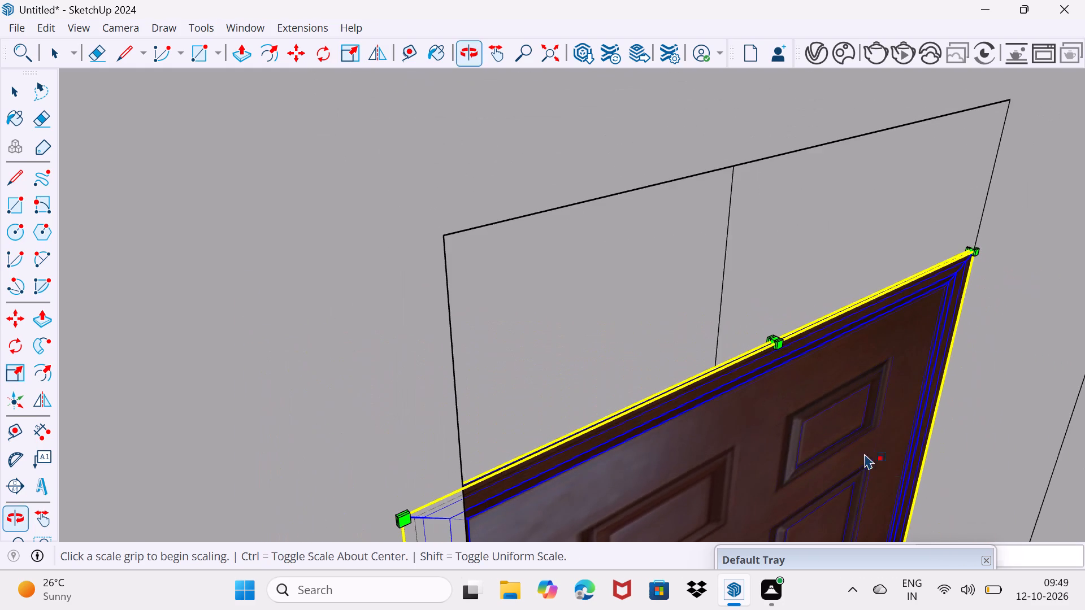
{"action": "scroll", "coordinate": [781, 355], "scroll_direction": "up", "scroll_amount": 17}
{"action": "scroll", "coordinate": [763, 339], "scroll_direction": "down", "scroll_amount": 3}
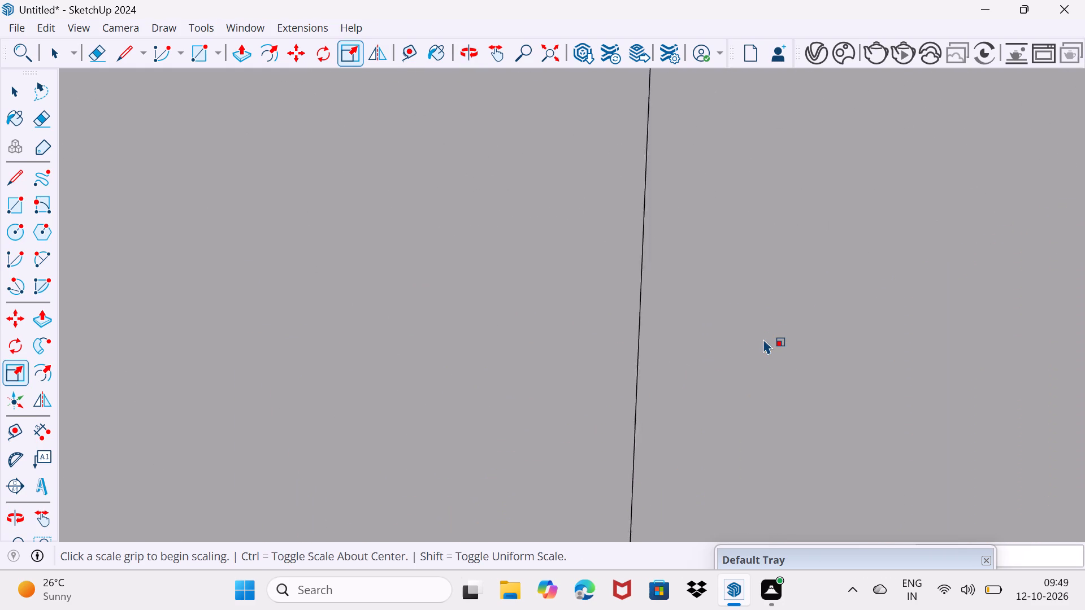
{"action": "scroll", "coordinate": [767, 339], "scroll_direction": "down", "scroll_amount": 4}
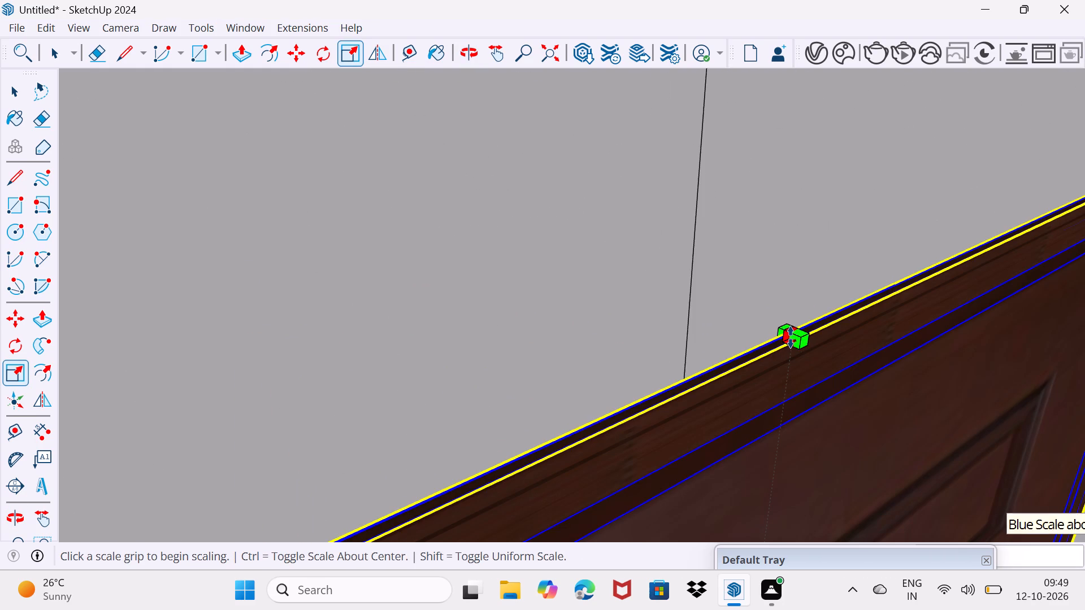
{"action": "left_click", "coordinate": [791, 337]}
{"action": "scroll", "coordinate": [786, 232], "scroll_direction": "down", "scroll_amount": 4}
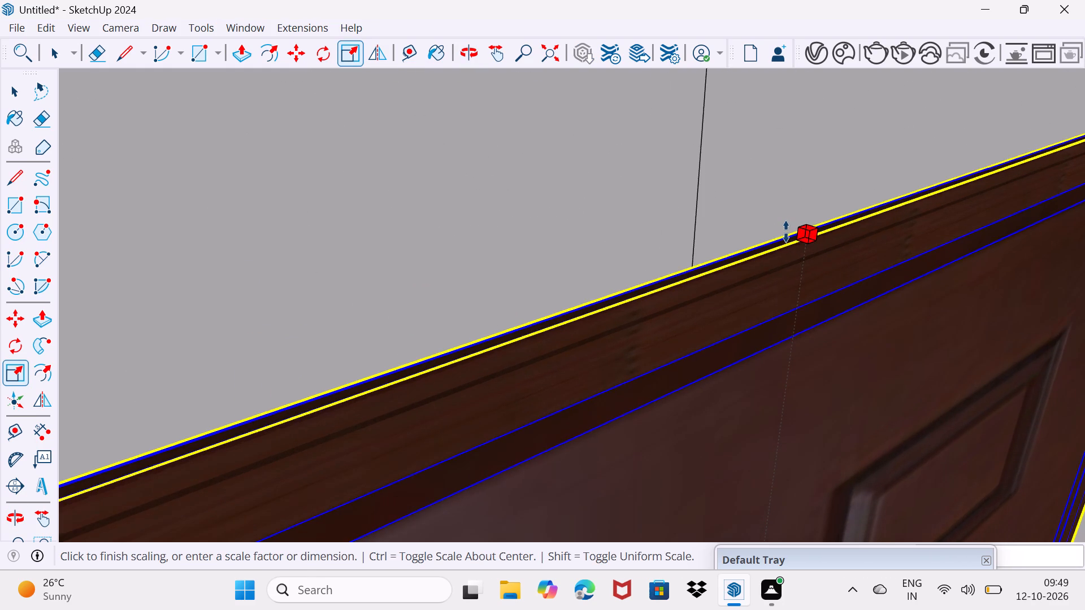
{"action": "scroll", "coordinate": [786, 232], "scroll_direction": "down", "scroll_amount": 12}
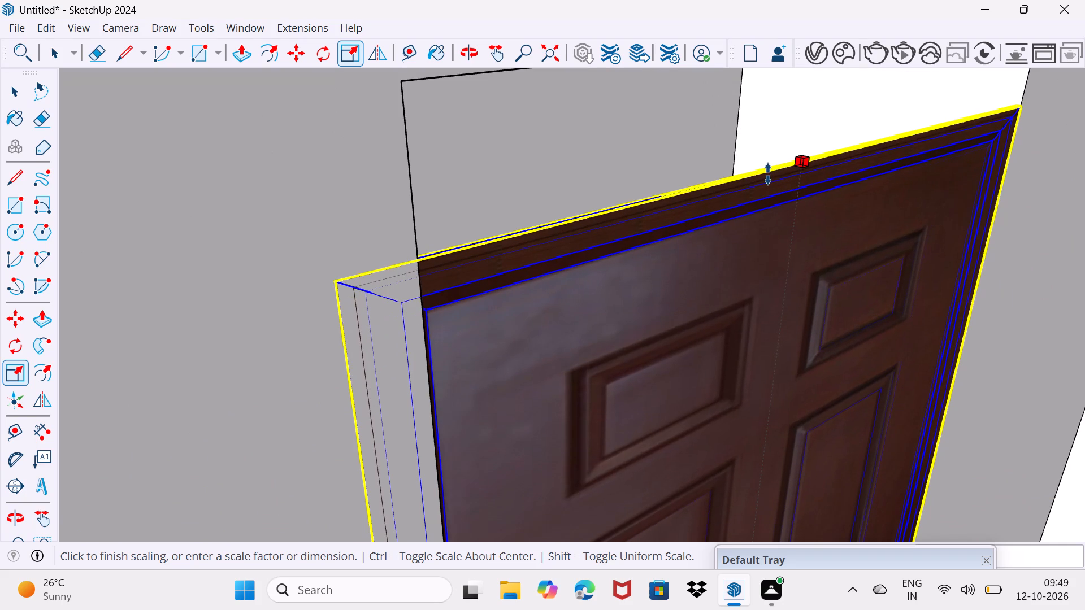
{"action": "middle_click_drag", "start_coordinate": [768, 173], "coordinate": [772, 250], "text": "shift"}
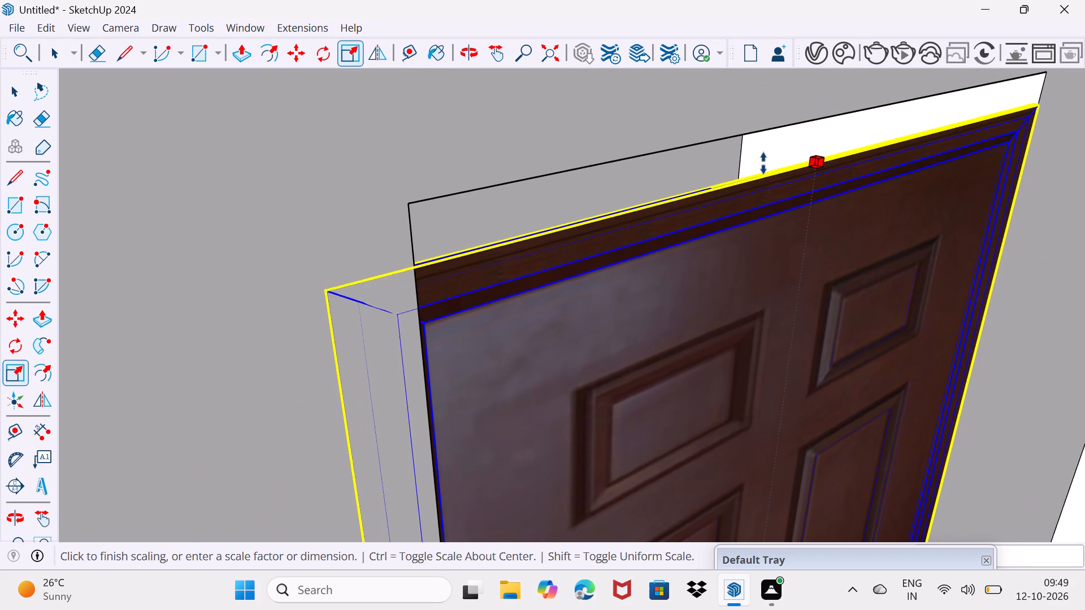
{"action": "left_click", "coordinate": [760, 132]}
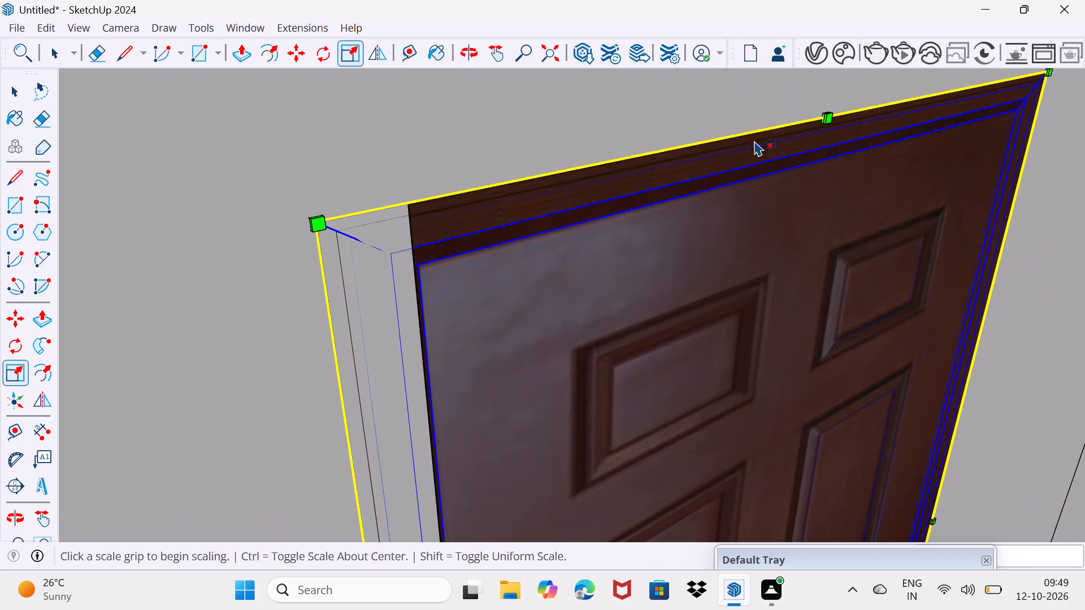
{"action": "key", "text": "space"}
Scale the lower balcony's six-panel door slightly narrower by pulling in its window-facing side, and deselect it.
{"action": "scroll", "coordinate": [632, 259], "scroll_direction": "down", "scroll_amount": 7}
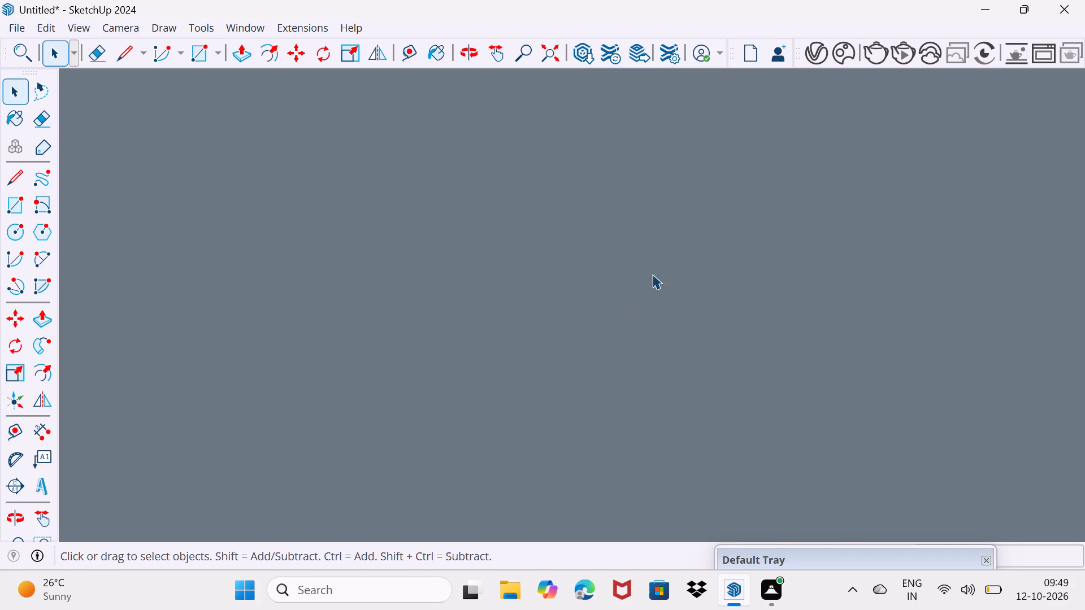
{"action": "left_click", "coordinate": [552, 56]}
{"action": "scroll", "coordinate": [639, 279], "scroll_direction": "up", "scroll_amount": 4}
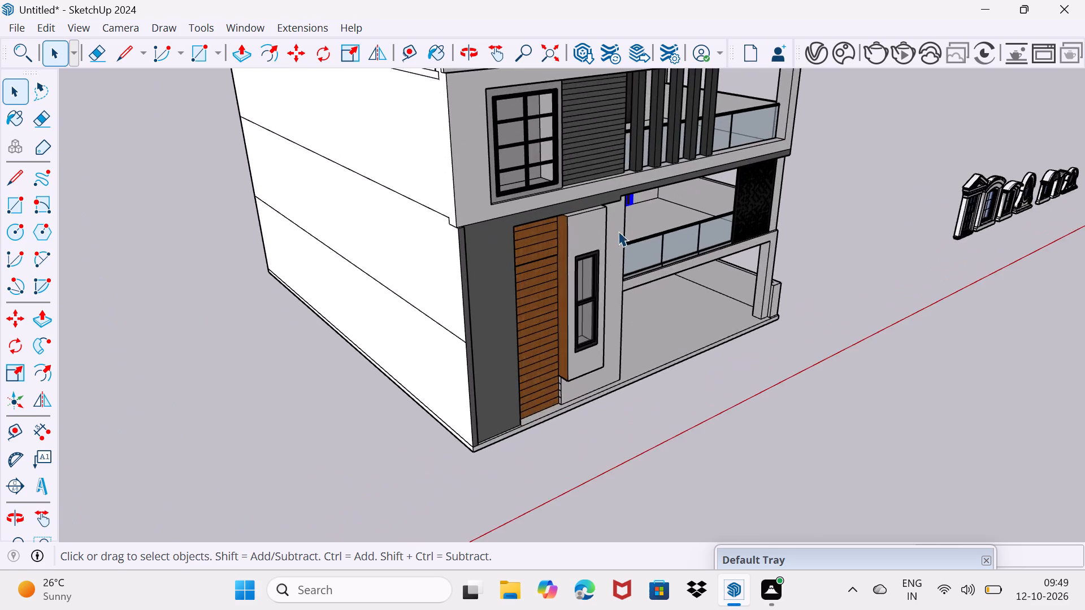
{"action": "scroll", "coordinate": [618, 231], "scroll_direction": "up", "scroll_amount": 8}
{"action": "middle_click_drag", "start_coordinate": [639, 225], "coordinate": [572, 218]}
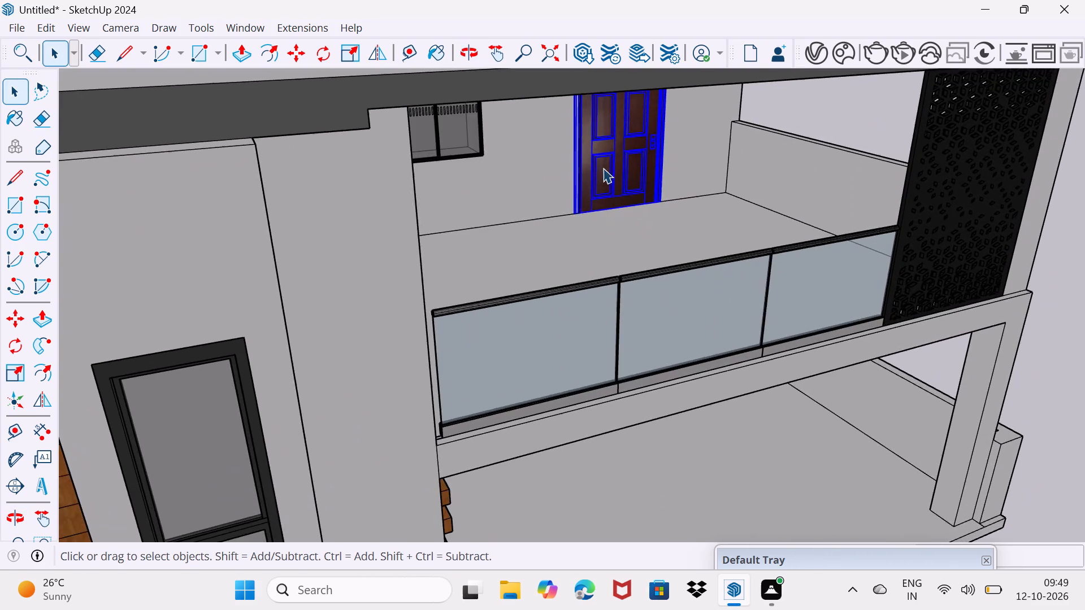
{"action": "scroll", "coordinate": [603, 165], "scroll_direction": "up", "scroll_amount": 5}
{"action": "middle_click_drag", "start_coordinate": [589, 124], "coordinate": [599, 217]}
{"action": "middle_click_drag", "start_coordinate": [615, 289], "coordinate": [585, 131]}
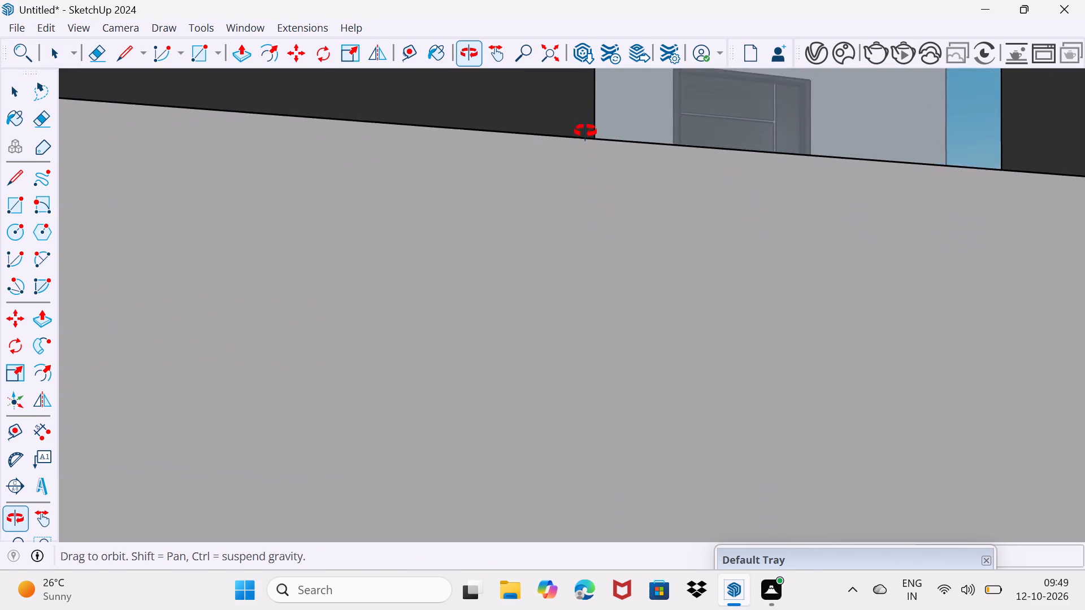
{"action": "middle_click_drag", "start_coordinate": [585, 131], "coordinate": [610, 67]}
{"action": "scroll", "coordinate": [614, 106], "scroll_direction": "down", "scroll_amount": 13}
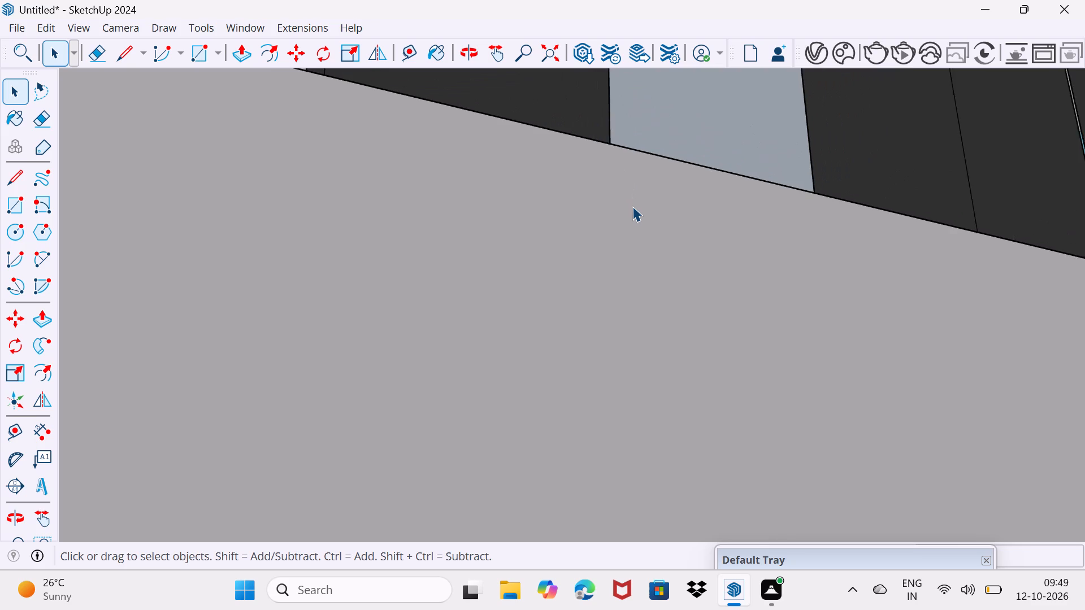
{"action": "scroll", "coordinate": [632, 206], "scroll_direction": "down", "scroll_amount": 8}
{"action": "middle_click_drag", "start_coordinate": [662, 351], "coordinate": [664, 314]}
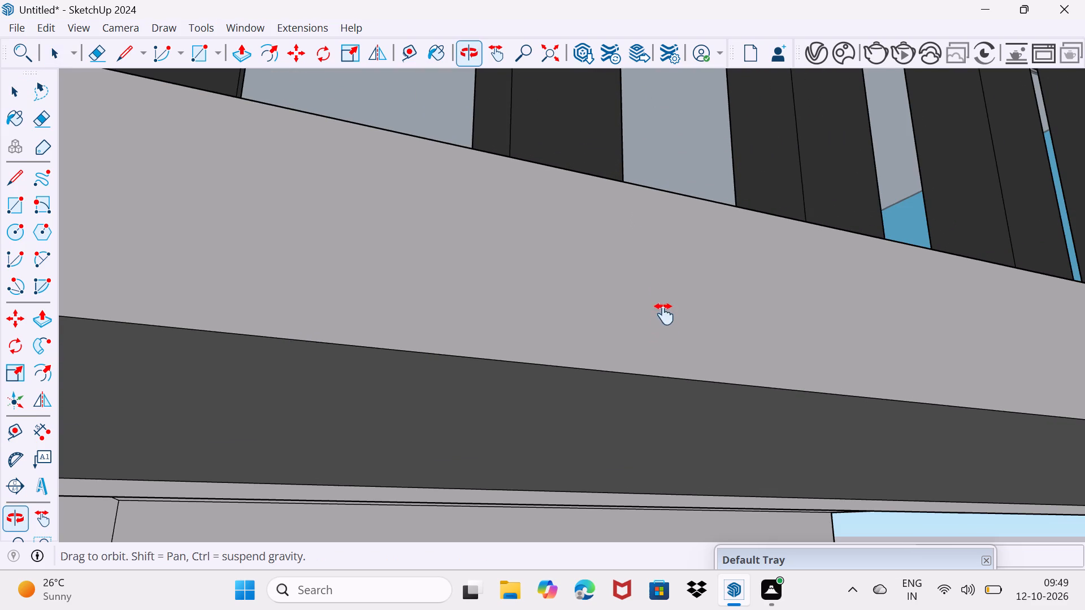
{"action": "middle_click_drag", "start_coordinate": [664, 314], "coordinate": [659, 179]}
{"action": "middle_click_drag", "start_coordinate": [653, 419], "coordinate": [652, 281]}
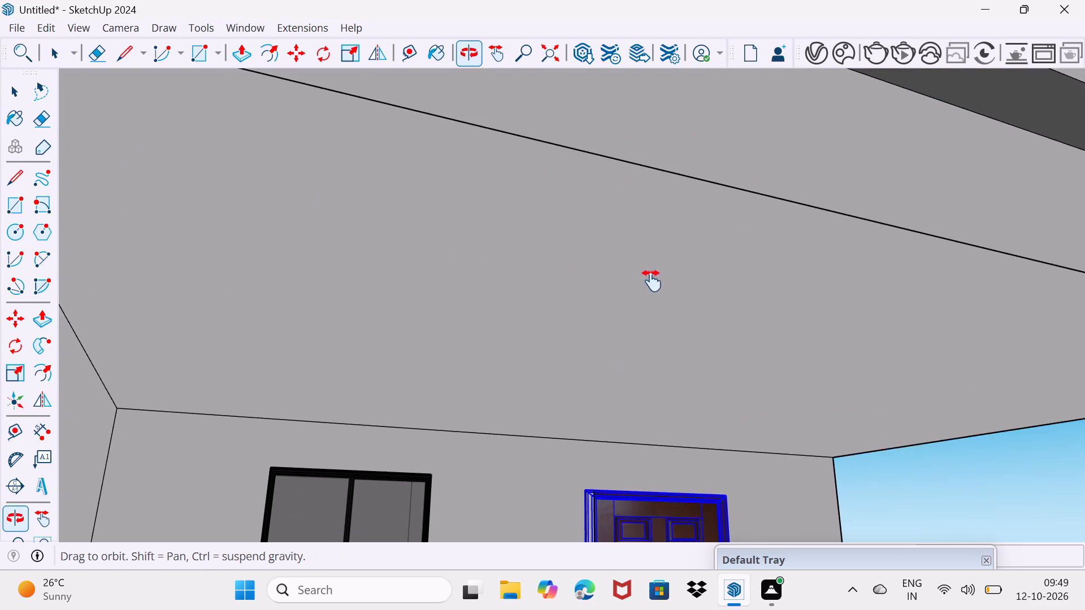
{"action": "middle_click_drag", "start_coordinate": [652, 281], "coordinate": [648, 189]}
{"action": "middle_click_drag", "start_coordinate": [626, 466], "coordinate": [634, 391]}
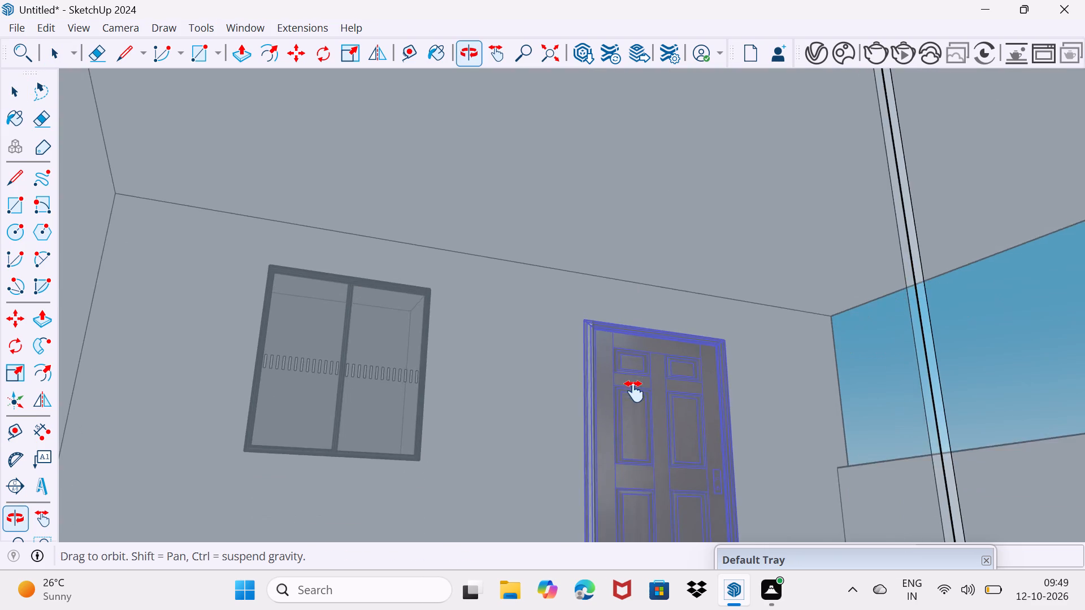
{"action": "middle_click_drag", "start_coordinate": [634, 391], "coordinate": [633, 465]}
{"action": "scroll", "coordinate": [612, 494], "scroll_direction": "up", "scroll_amount": 2}
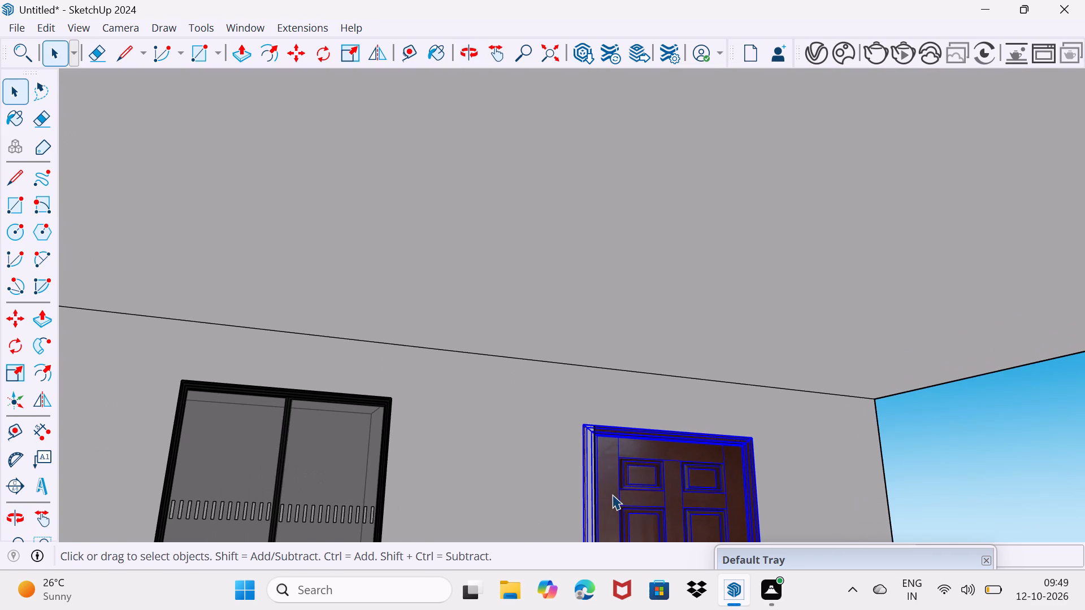
{"action": "middle_click_drag", "start_coordinate": [610, 491], "coordinate": [602, 454], "text": "shift"}
{"action": "key", "text": "s"}
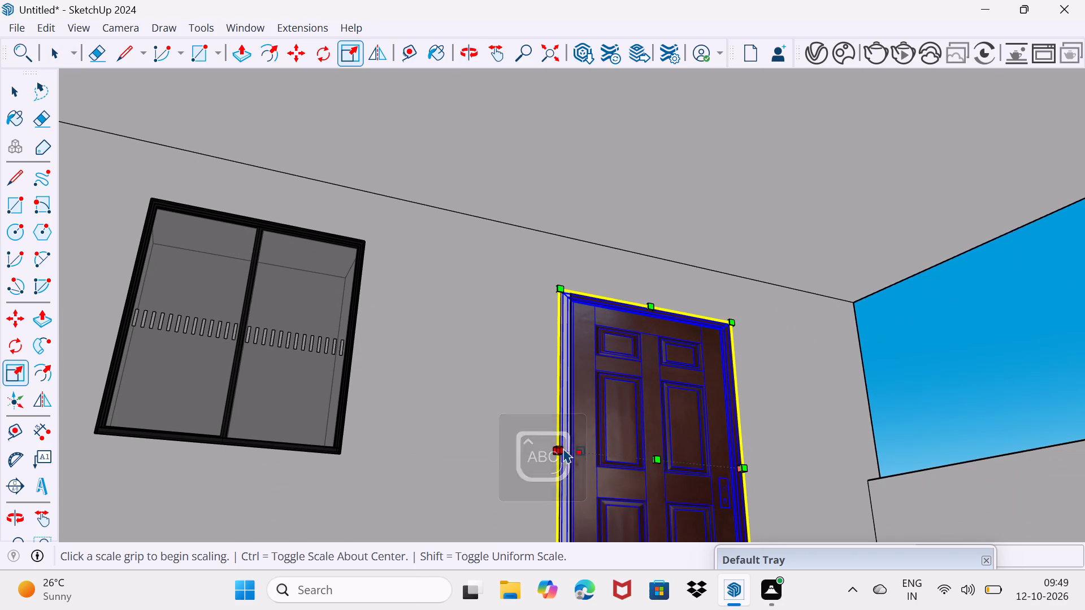
{"action": "left_click_drag", "start_coordinate": [563, 448], "coordinate": [570, 444]}
{"action": "key", "text": "space"}
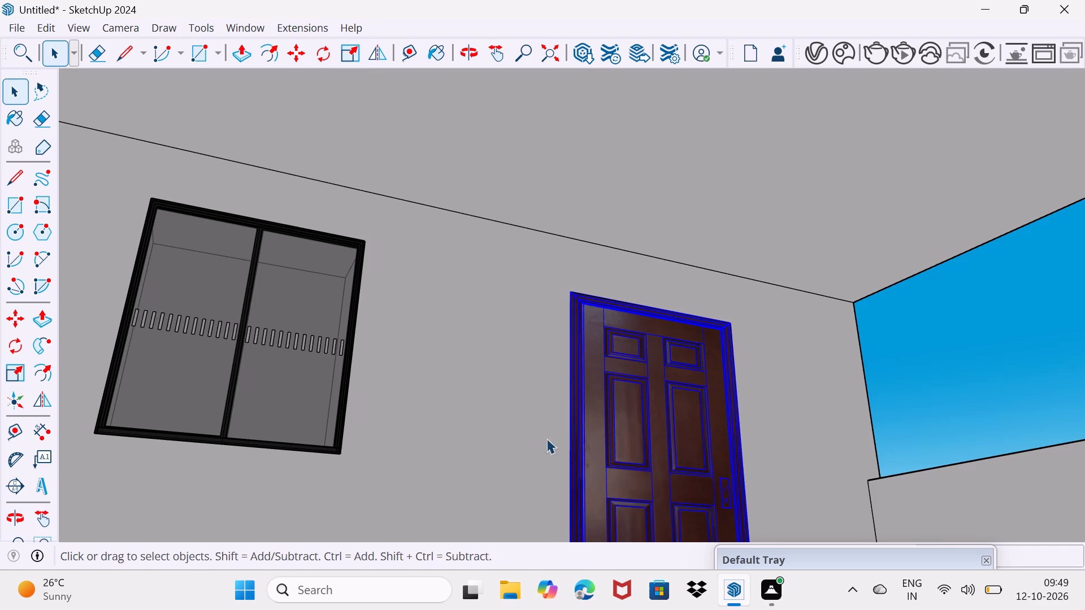
{"action": "left_click_drag", "start_coordinate": [536, 438], "coordinate": [554, 406]}
Examine the house's front facade with the fitted doors and windows, from the whole building to the balcony and ground-floor openings.
{"action": "scroll", "coordinate": [539, 404], "scroll_direction": "down", "scroll_amount": 6}
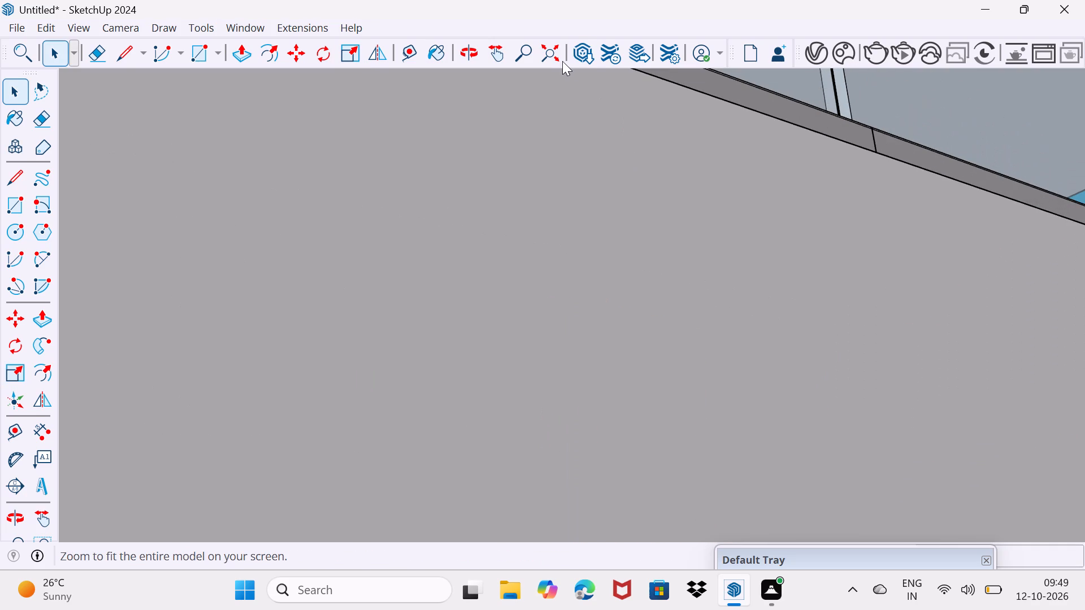
{"action": "left_click", "coordinate": [557, 57]}
{"action": "middle_click_drag", "start_coordinate": [640, 293], "coordinate": [610, 380]}
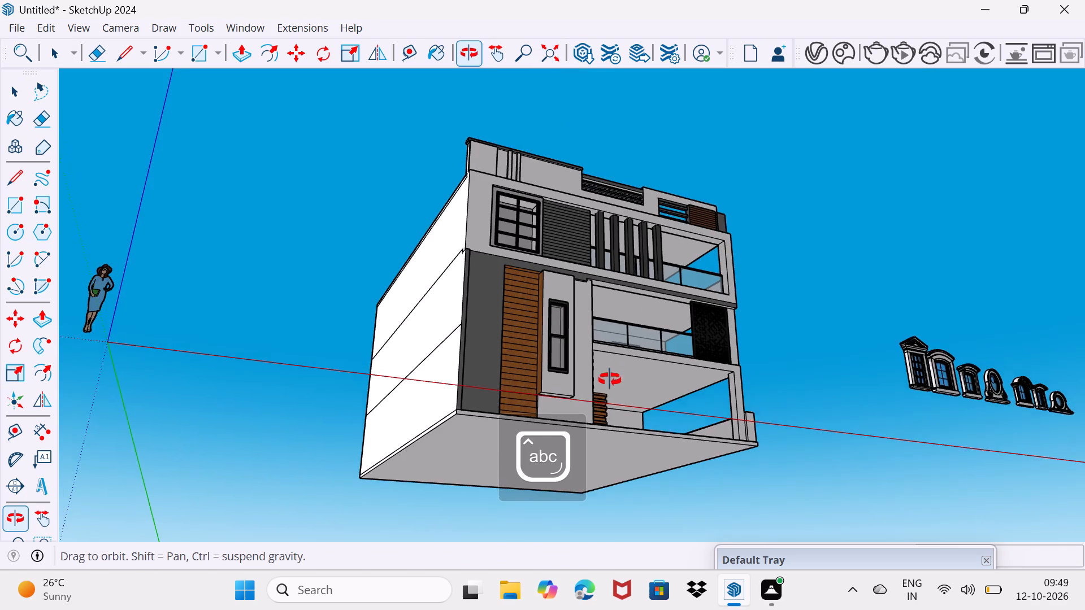
{"action": "middle_click_drag", "start_coordinate": [610, 380], "coordinate": [538, 416]}
{"action": "scroll", "coordinate": [546, 412], "scroll_direction": "up", "scroll_amount": 3}
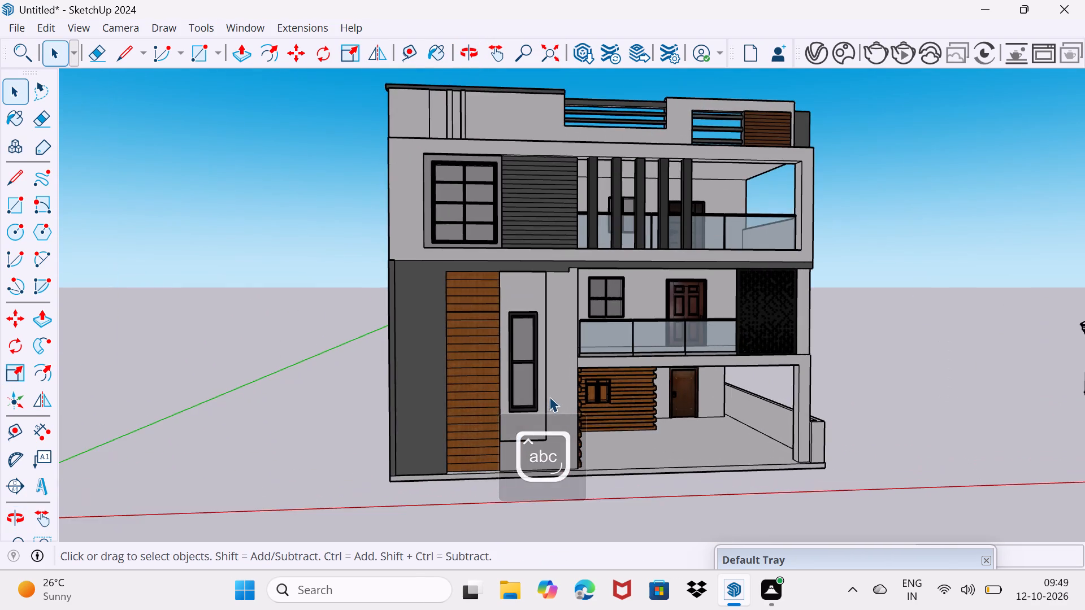
{"action": "scroll", "coordinate": [572, 401], "scroll_direction": "up", "scroll_amount": 4}
{"action": "scroll", "coordinate": [655, 391], "scroll_direction": "up", "scroll_amount": 3}
{"action": "middle_click_drag", "start_coordinate": [691, 391], "coordinate": [687, 420]}
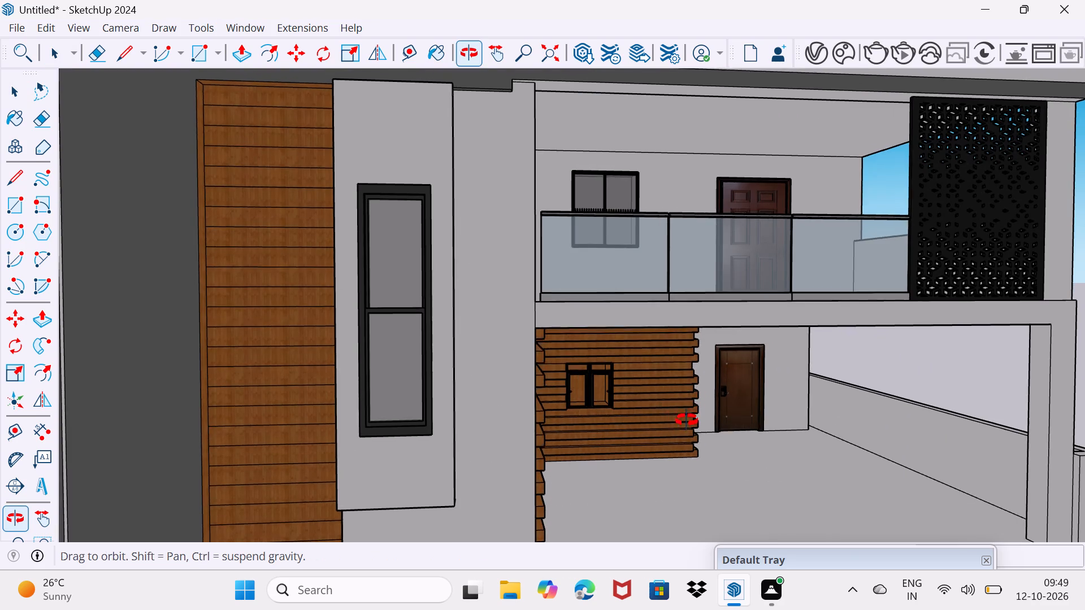
{"action": "middle_click_drag", "start_coordinate": [687, 420], "coordinate": [577, 424]}
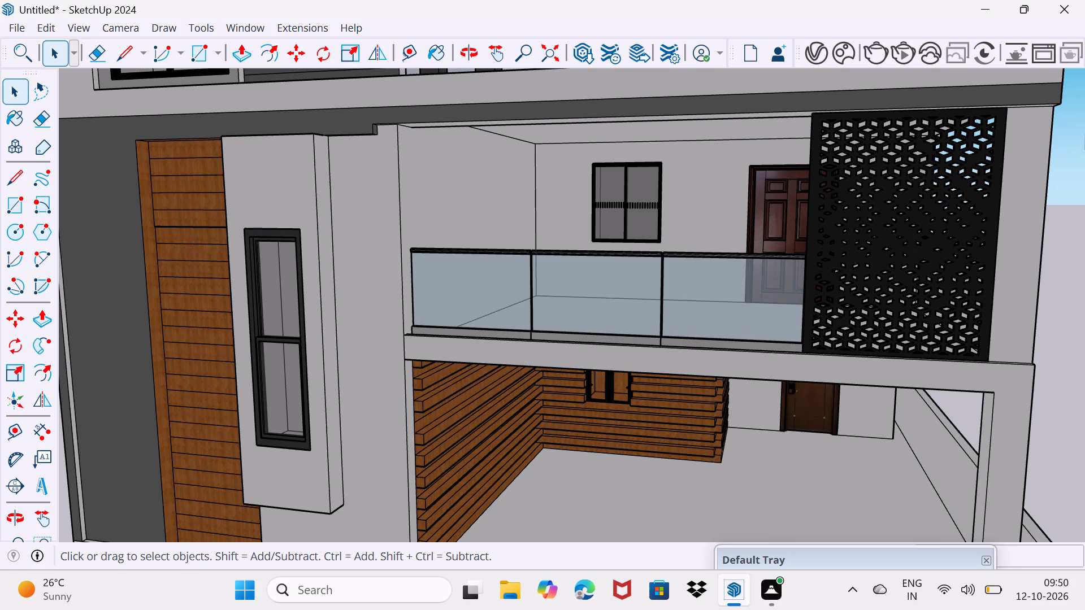
{"action": "scroll", "coordinate": [772, 234], "scroll_direction": "down", "scroll_amount": 2}
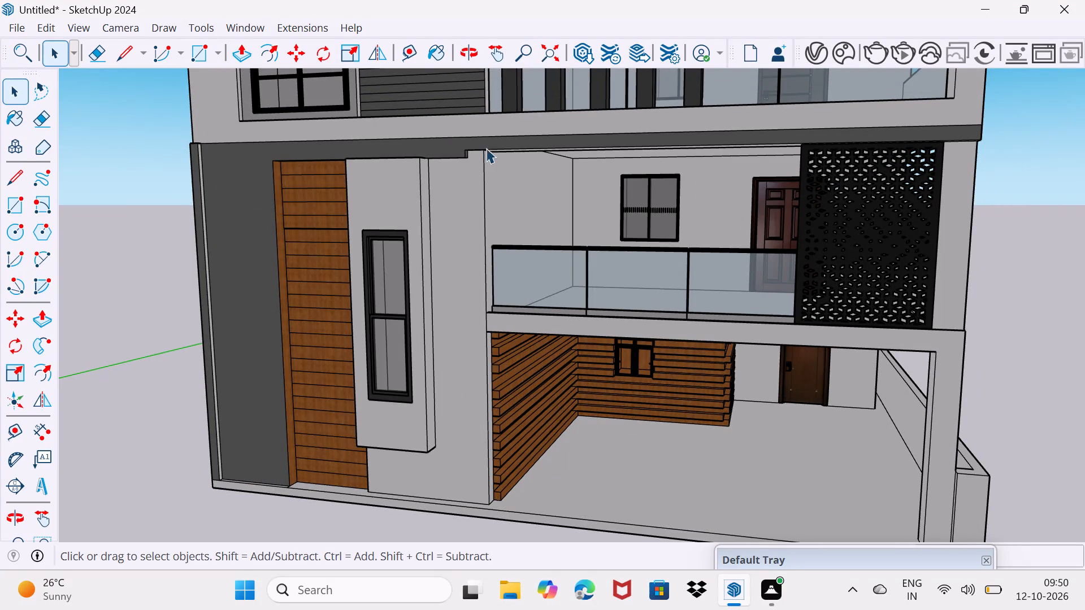
{"action": "scroll", "coordinate": [460, 269], "scroll_direction": "down", "scroll_amount": 2}
{"action": "middle_click_drag", "start_coordinate": [393, 289], "coordinate": [436, 285]}
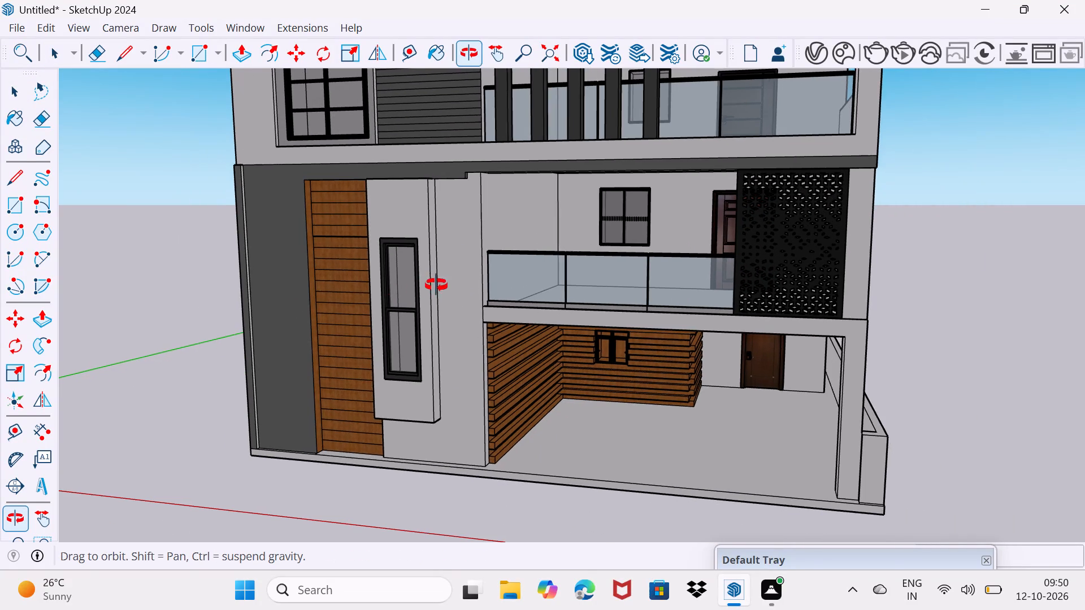
{"action": "middle_click_drag", "start_coordinate": [436, 285], "coordinate": [472, 312]}
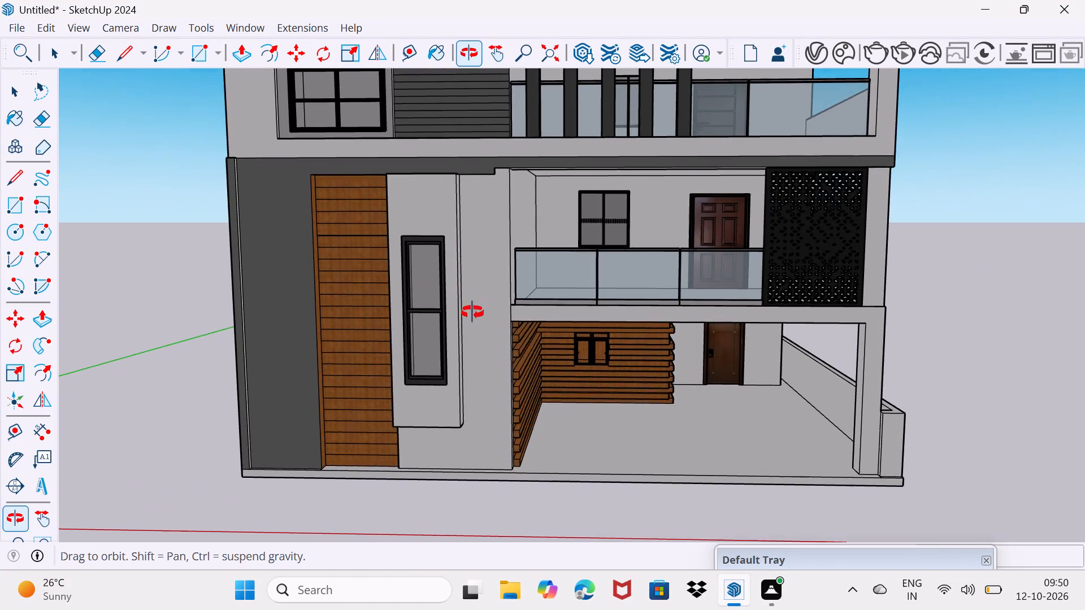
{"action": "middle_click_drag", "start_coordinate": [472, 312], "coordinate": [483, 363]}
{"action": "scroll", "coordinate": [481, 332], "scroll_direction": "down", "scroll_amount": 1}
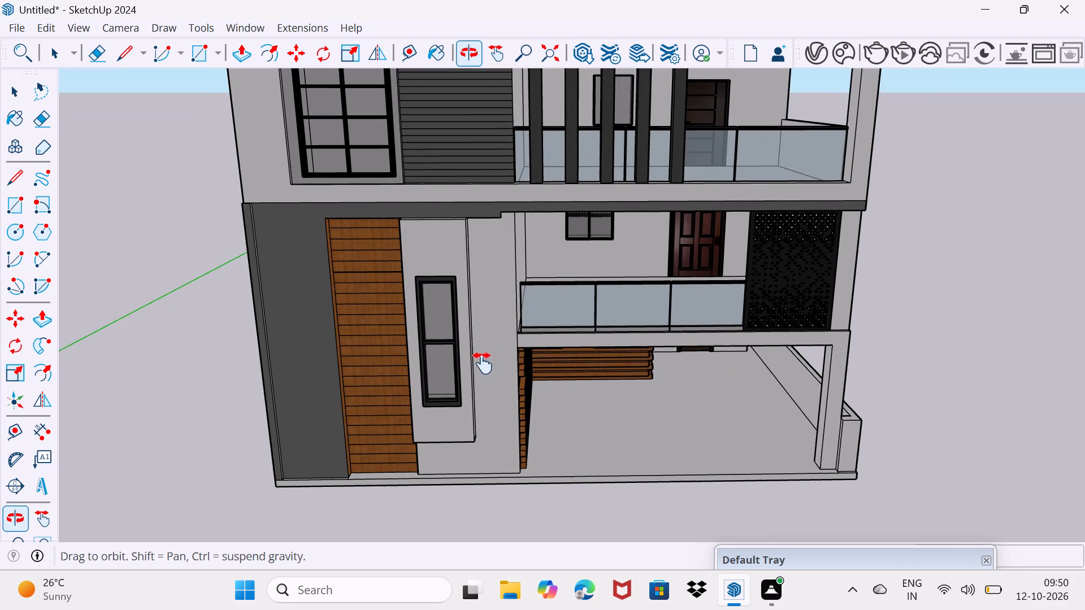
Copy the top edge of the parapet's plain corner panel down to its bottom edge, and divide the distance with /15 into evenly spaced lines.
{"action": "middle_click_drag", "start_coordinate": [483, 363], "coordinate": [613, 519]}
{"action": "scroll", "coordinate": [421, 182], "scroll_direction": "up", "scroll_amount": 2}
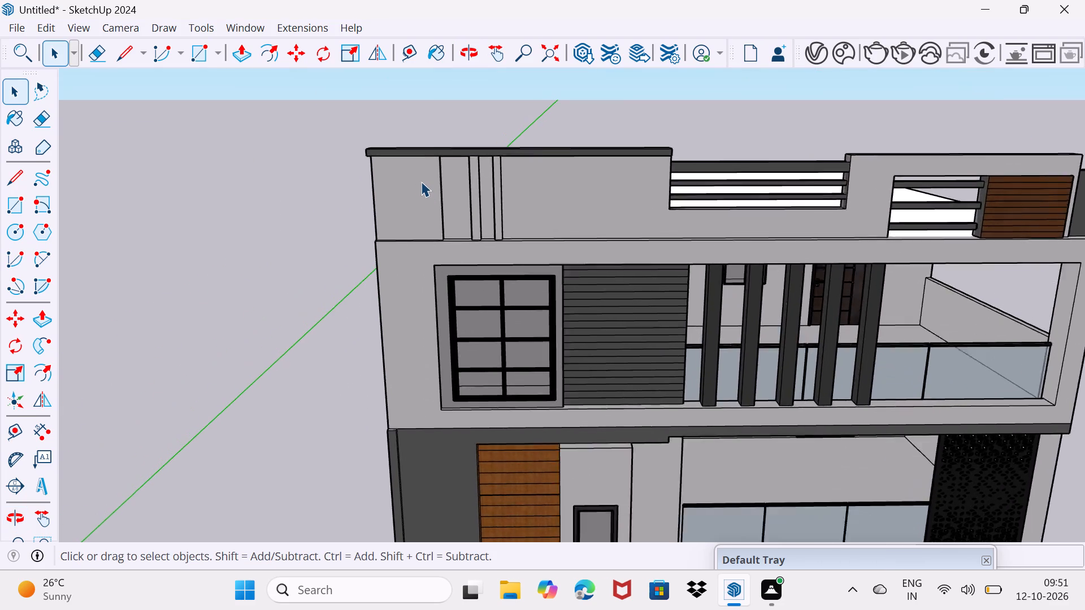
{"action": "scroll", "coordinate": [421, 181], "scroll_direction": "up", "scroll_amount": 5}
{"action": "middle_click_drag", "start_coordinate": [414, 191], "coordinate": [424, 176]}
{"action": "scroll", "coordinate": [416, 164], "scroll_direction": "up", "scroll_amount": 3}
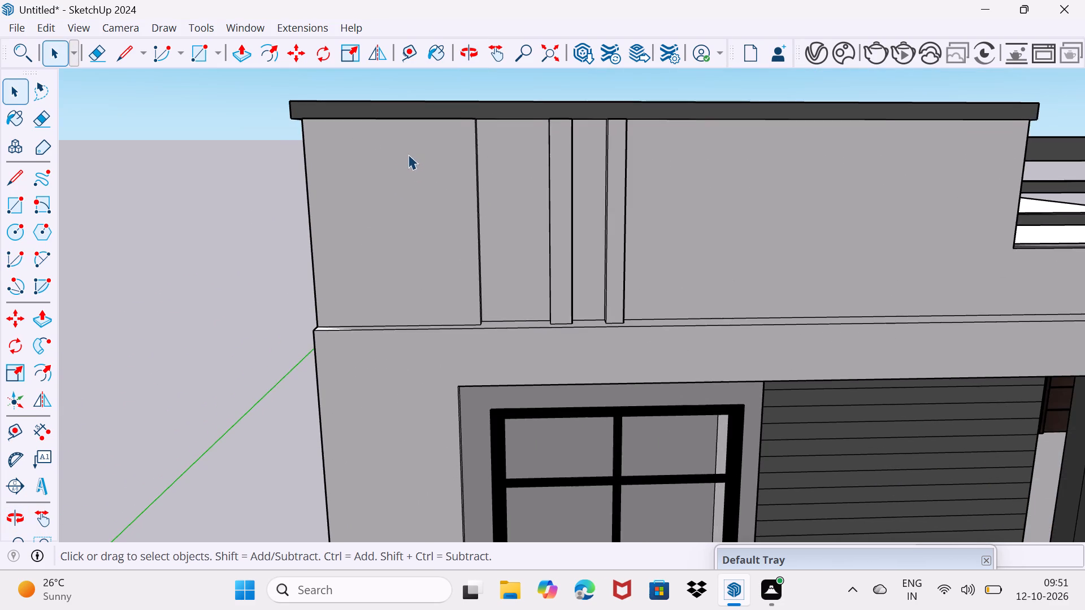
{"action": "middle_click_drag", "start_coordinate": [408, 154], "coordinate": [418, 143]}
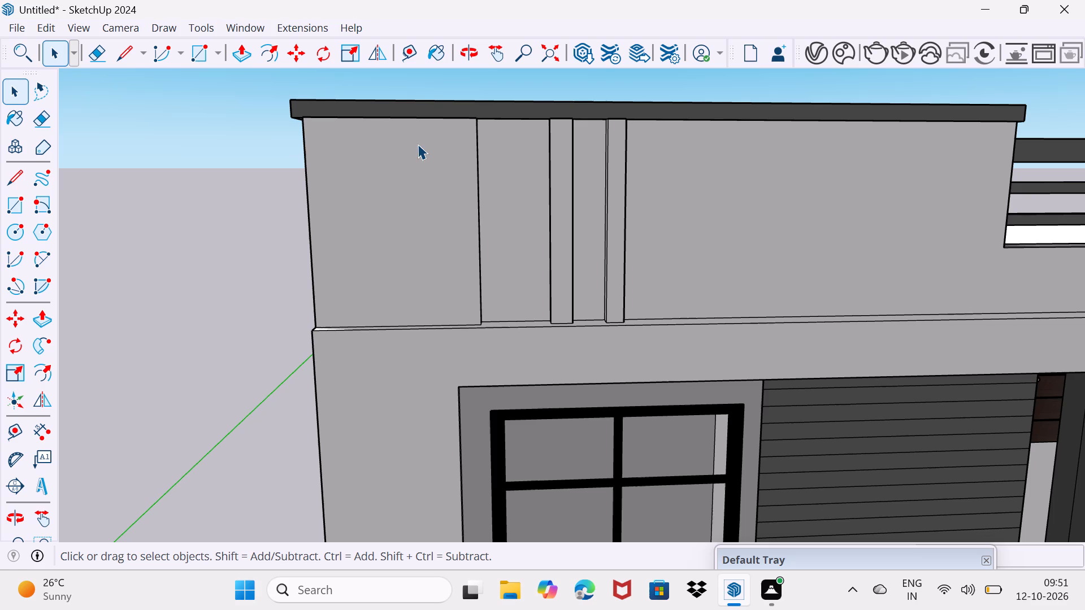
{"action": "scroll", "coordinate": [365, 379], "scroll_direction": "up", "scroll_amount": 3}
{"action": "middle_click_drag", "start_coordinate": [362, 352], "coordinate": [380, 347]}
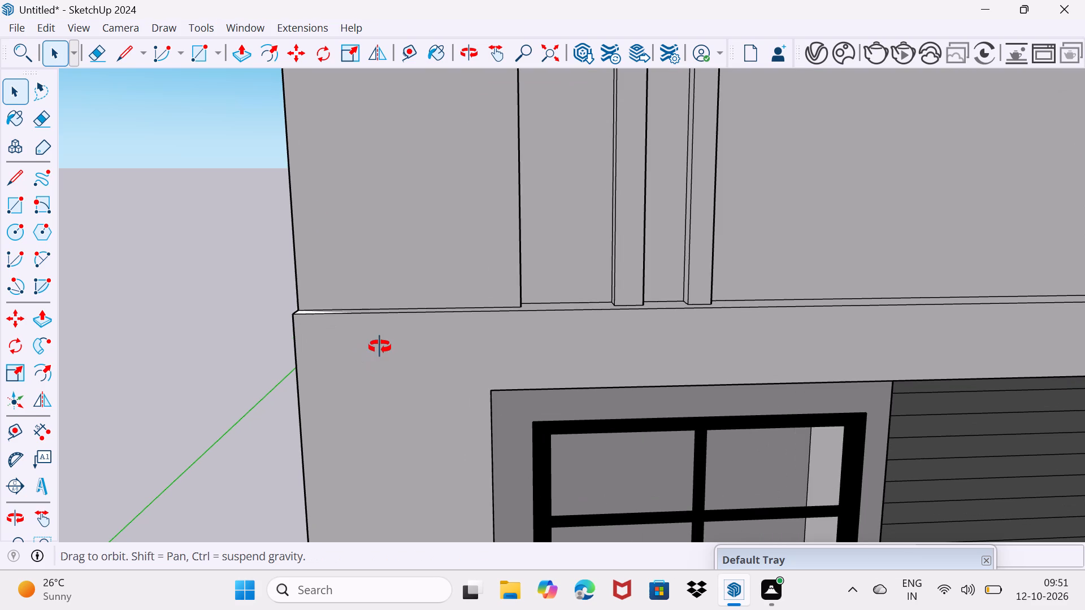
{"action": "middle_click_drag", "start_coordinate": [380, 347], "coordinate": [368, 456]}
{"action": "middle_click_drag", "start_coordinate": [365, 454], "coordinate": [386, 412]}
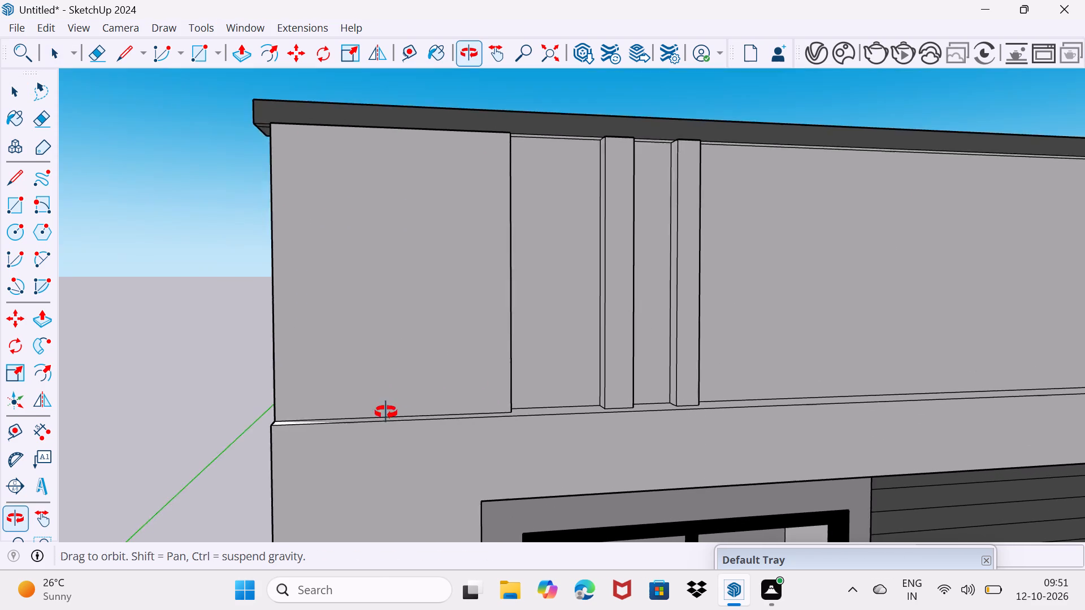
{"action": "middle_click_drag", "start_coordinate": [386, 412], "coordinate": [390, 304]}
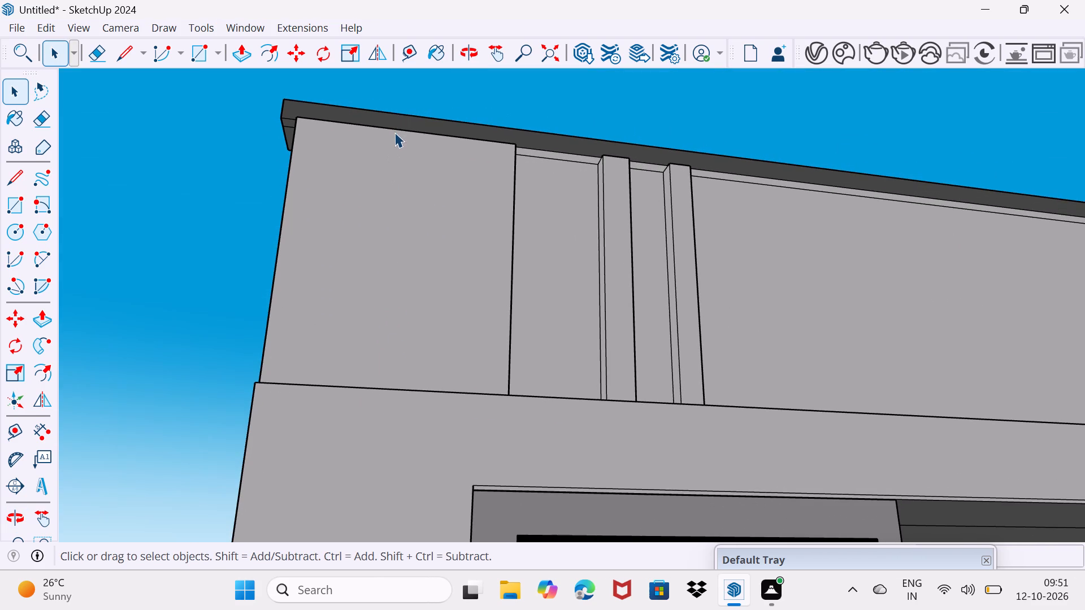
{"action": "left_click", "coordinate": [394, 132]}
{"action": "scroll", "coordinate": [506, 168], "scroll_direction": "up", "scroll_amount": 3}
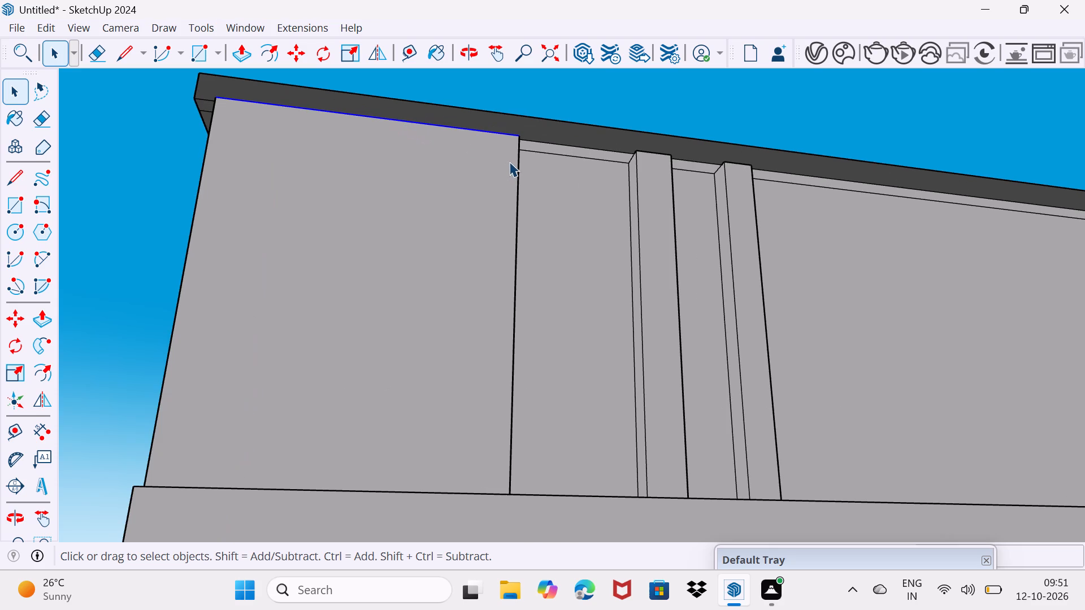
{"action": "key", "text": "m"}
{"action": "left_click", "coordinate": [519, 139]}
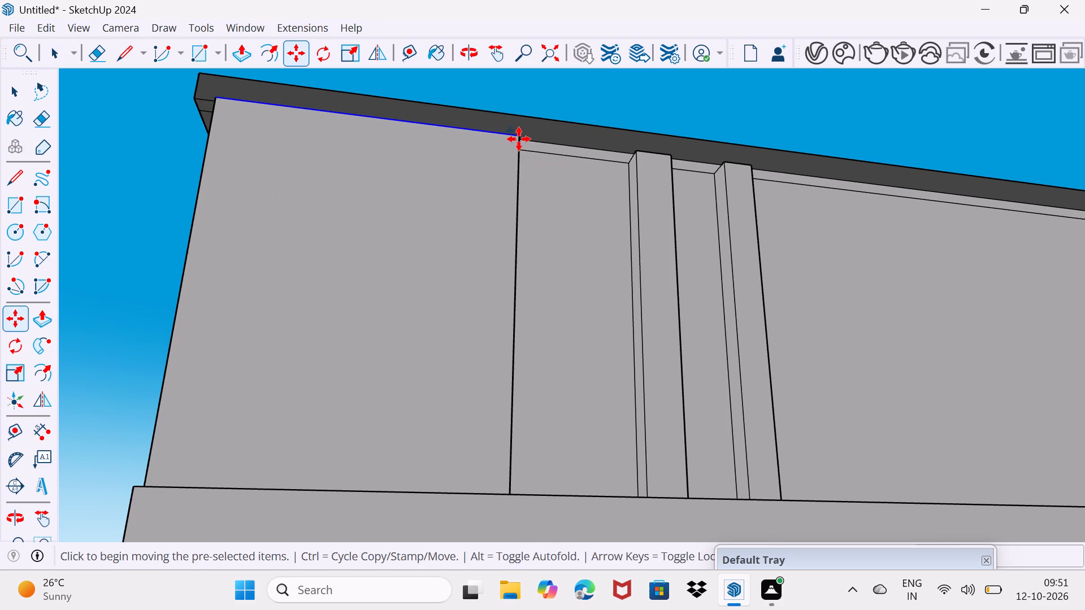
{"action": "scroll", "coordinate": [500, 407], "scroll_direction": "up", "scroll_amount": 3}
{"action": "middle_click_drag", "start_coordinate": [500, 407], "coordinate": [498, 434]}
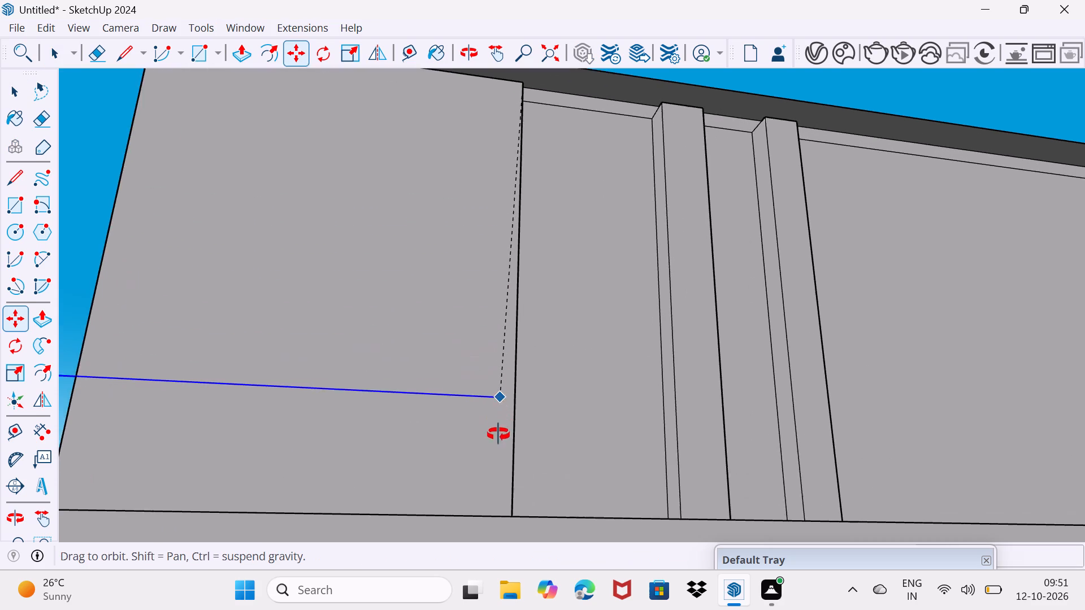
{"action": "middle_click_drag", "start_coordinate": [498, 434], "coordinate": [484, 361]}
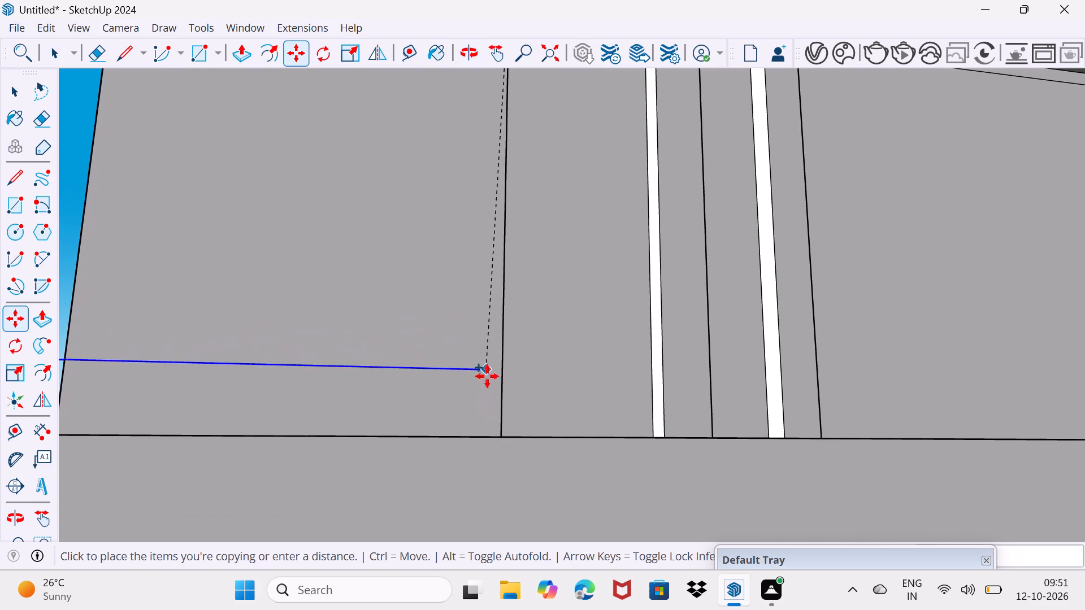
{"action": "scroll", "coordinate": [500, 414], "scroll_direction": "up", "scroll_amount": 2}
{"action": "middle_click_drag", "start_coordinate": [501, 416], "coordinate": [501, 458]}
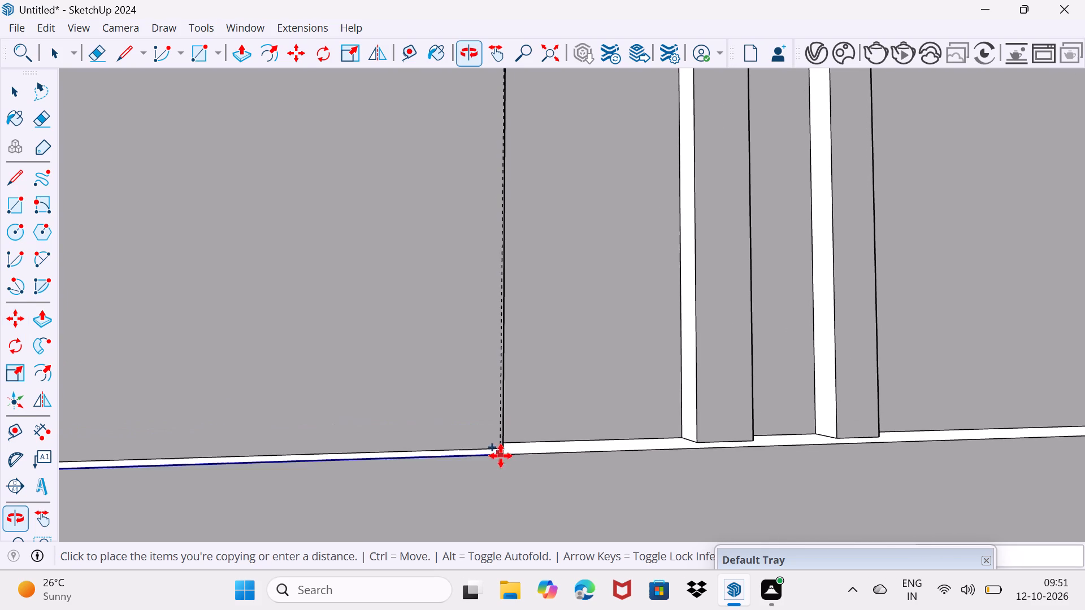
{"action": "left_click", "coordinate": [505, 448]}
{"action": "type", "text": "/15"}
{"action": "key", "text": "Return"}
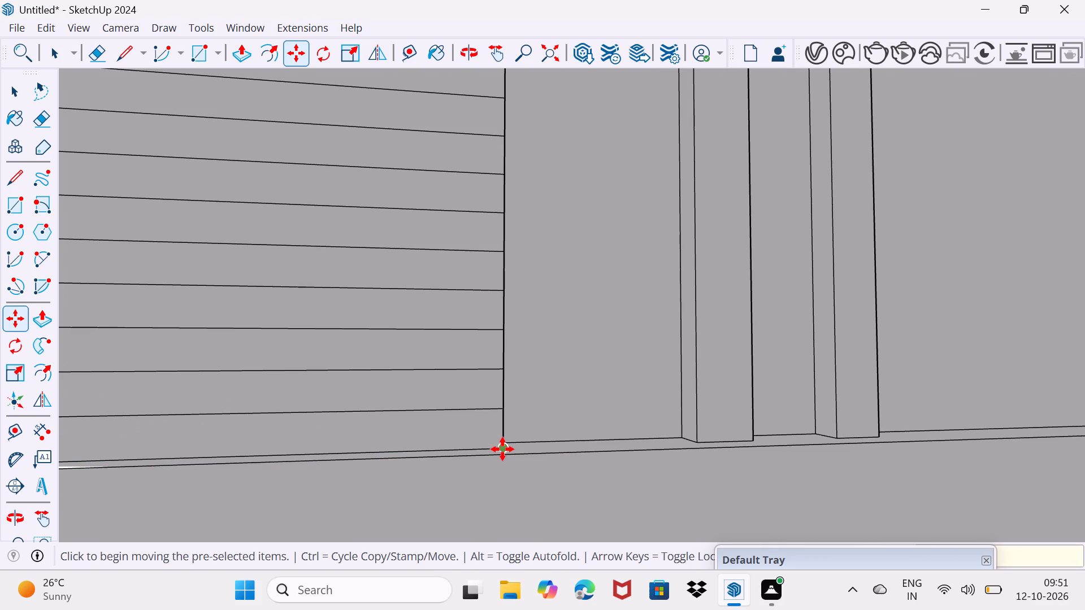
{"action": "key", "text": "space"}
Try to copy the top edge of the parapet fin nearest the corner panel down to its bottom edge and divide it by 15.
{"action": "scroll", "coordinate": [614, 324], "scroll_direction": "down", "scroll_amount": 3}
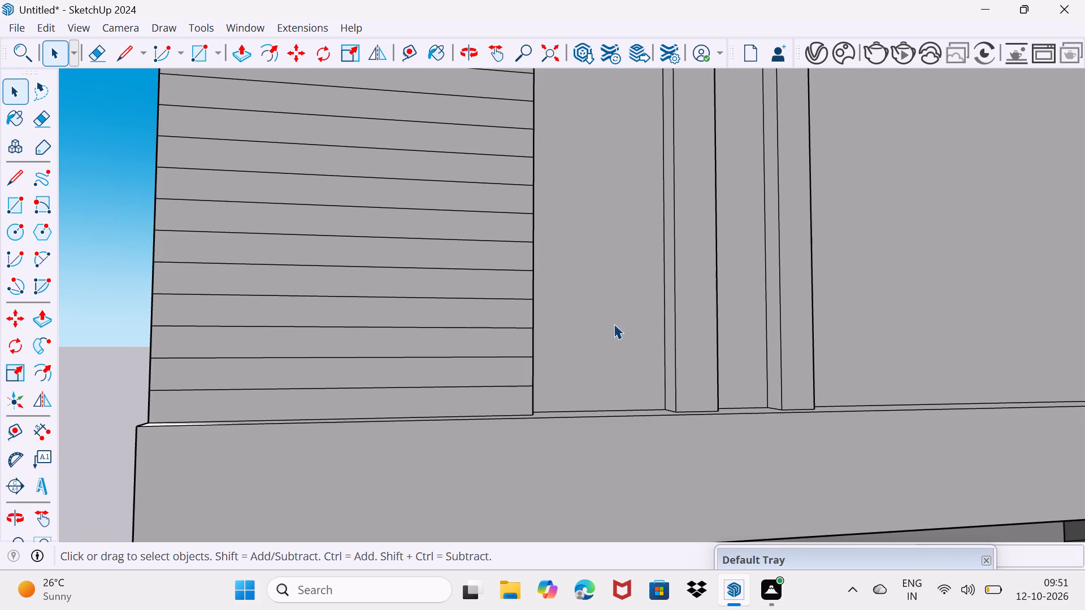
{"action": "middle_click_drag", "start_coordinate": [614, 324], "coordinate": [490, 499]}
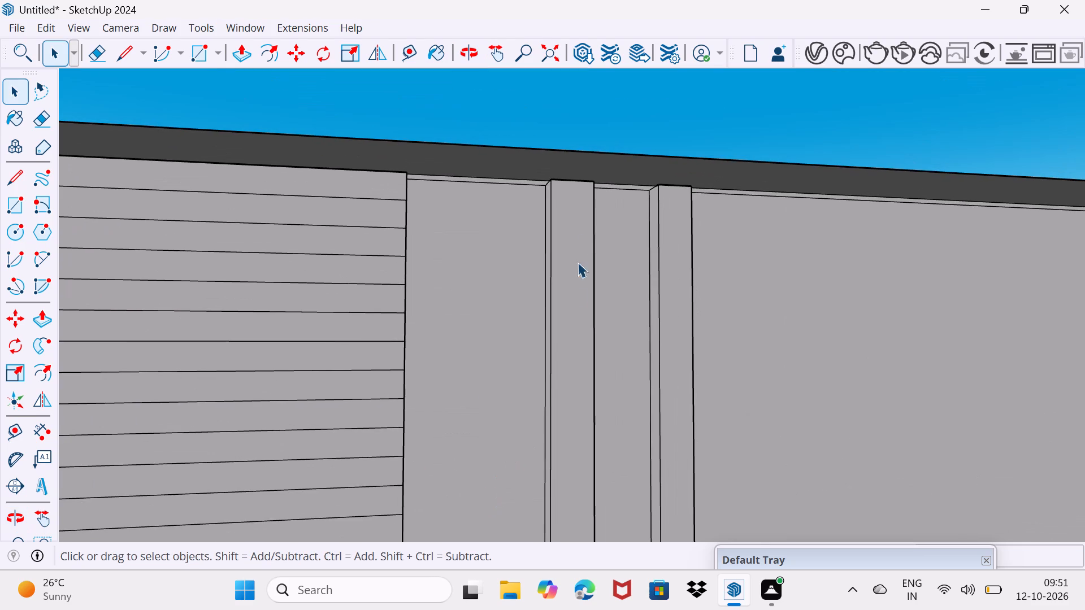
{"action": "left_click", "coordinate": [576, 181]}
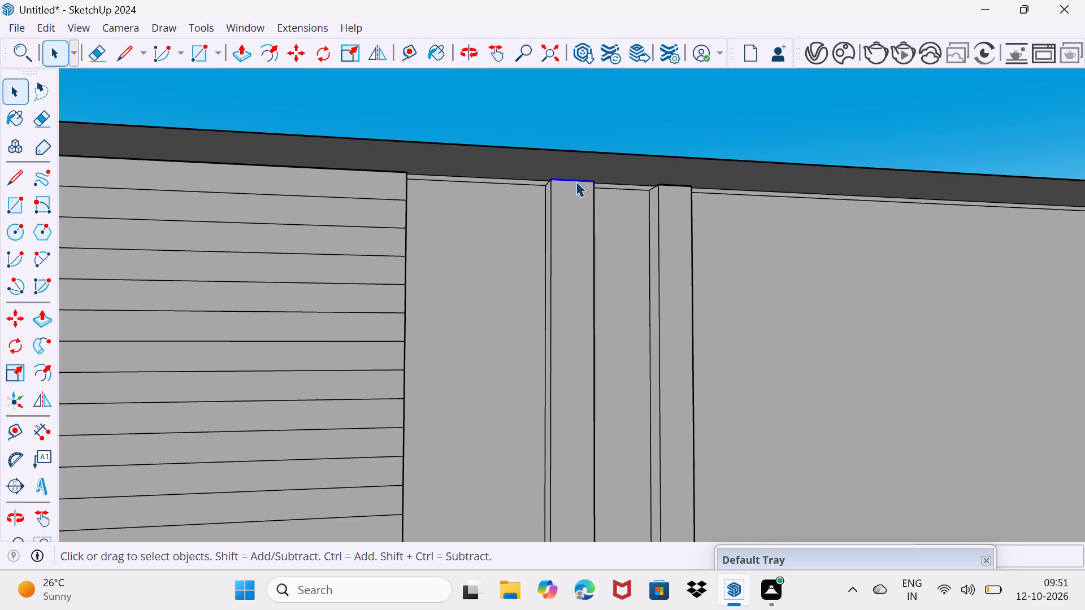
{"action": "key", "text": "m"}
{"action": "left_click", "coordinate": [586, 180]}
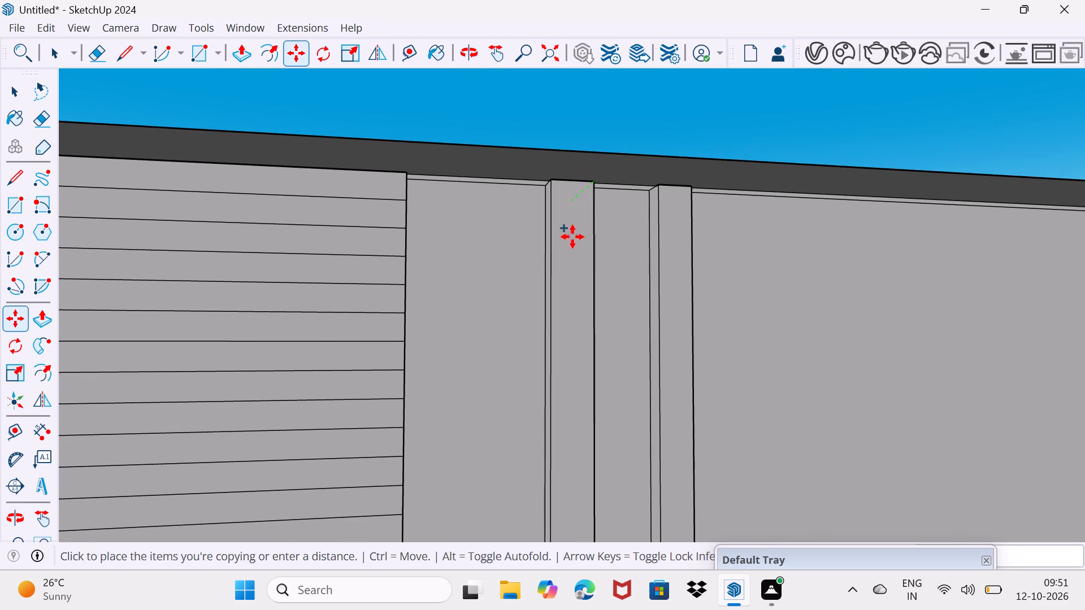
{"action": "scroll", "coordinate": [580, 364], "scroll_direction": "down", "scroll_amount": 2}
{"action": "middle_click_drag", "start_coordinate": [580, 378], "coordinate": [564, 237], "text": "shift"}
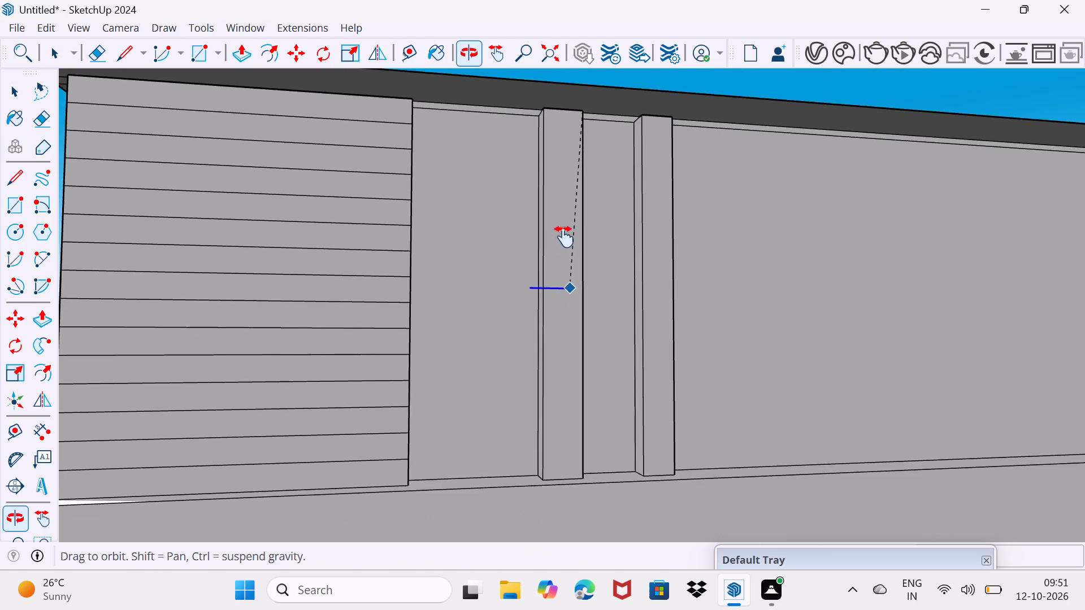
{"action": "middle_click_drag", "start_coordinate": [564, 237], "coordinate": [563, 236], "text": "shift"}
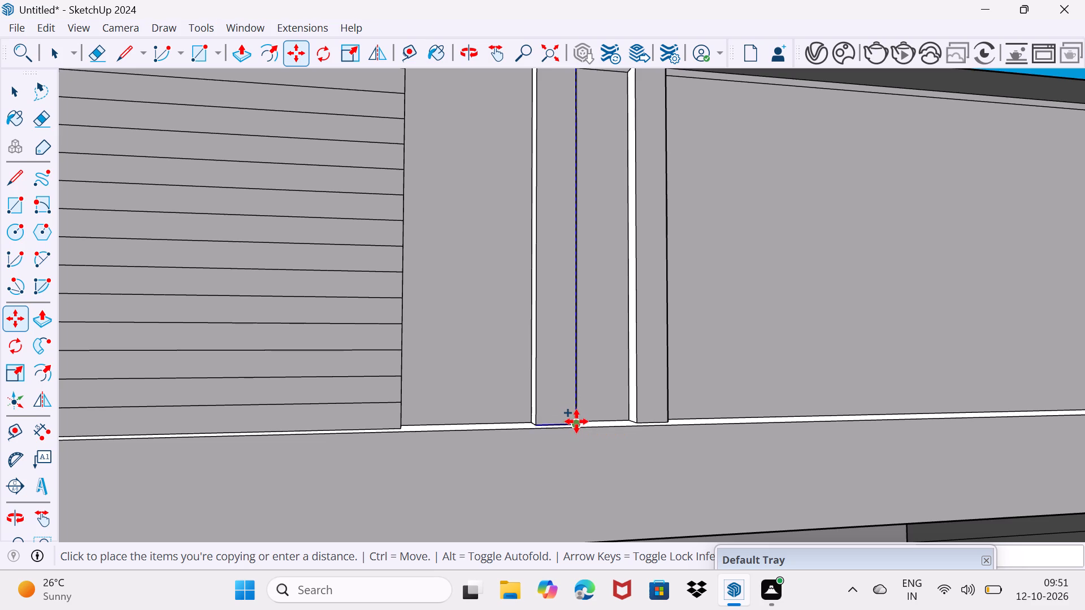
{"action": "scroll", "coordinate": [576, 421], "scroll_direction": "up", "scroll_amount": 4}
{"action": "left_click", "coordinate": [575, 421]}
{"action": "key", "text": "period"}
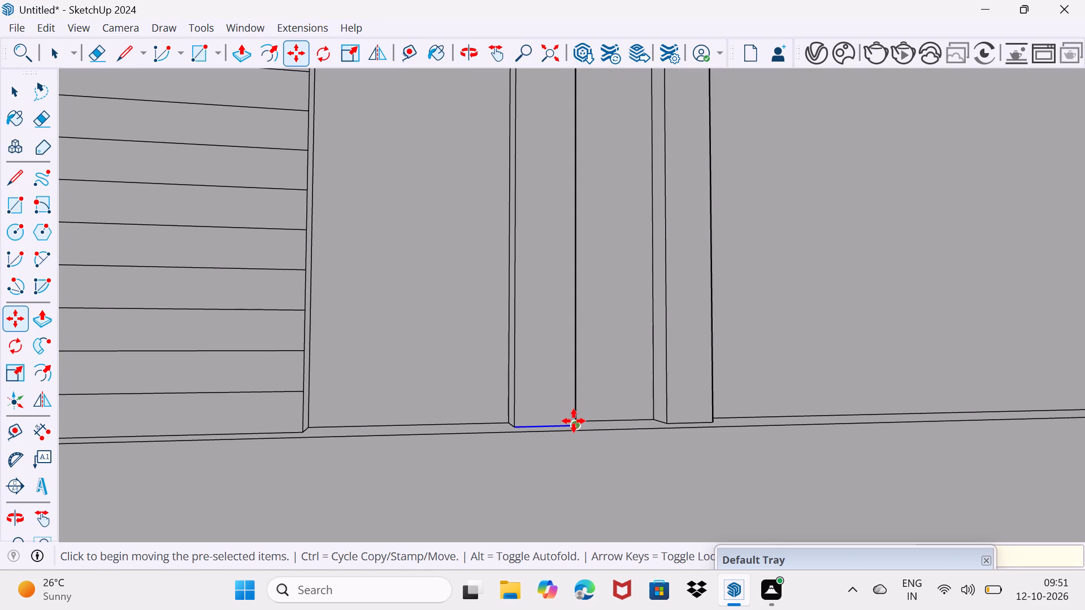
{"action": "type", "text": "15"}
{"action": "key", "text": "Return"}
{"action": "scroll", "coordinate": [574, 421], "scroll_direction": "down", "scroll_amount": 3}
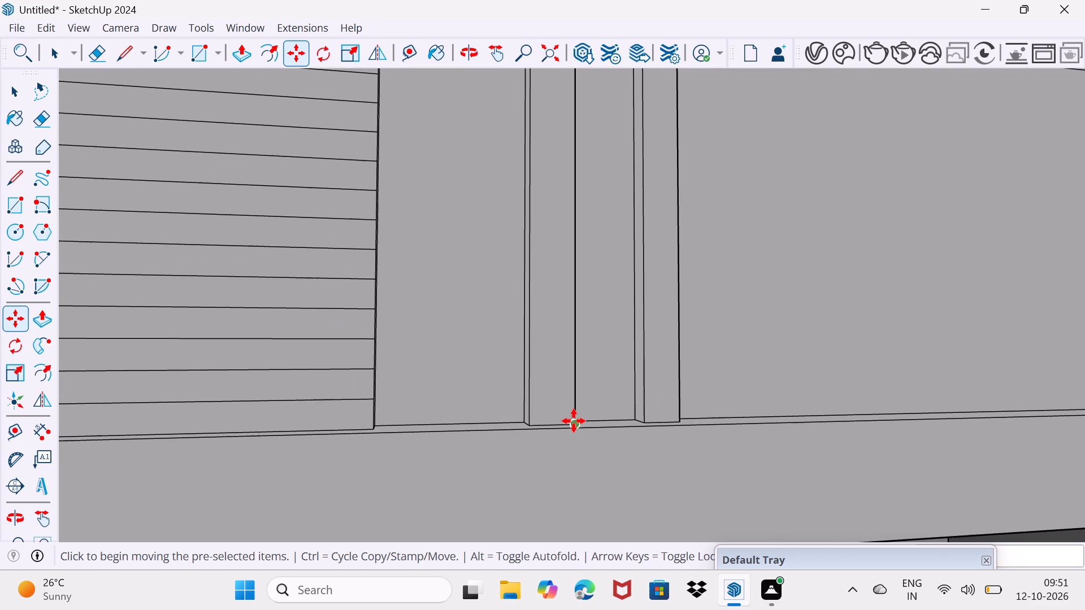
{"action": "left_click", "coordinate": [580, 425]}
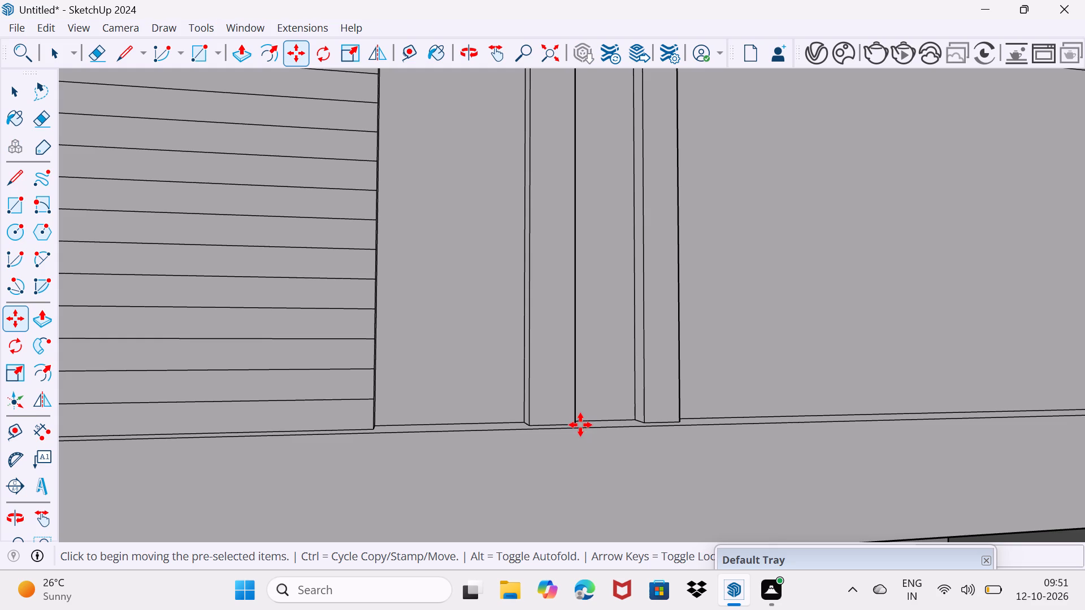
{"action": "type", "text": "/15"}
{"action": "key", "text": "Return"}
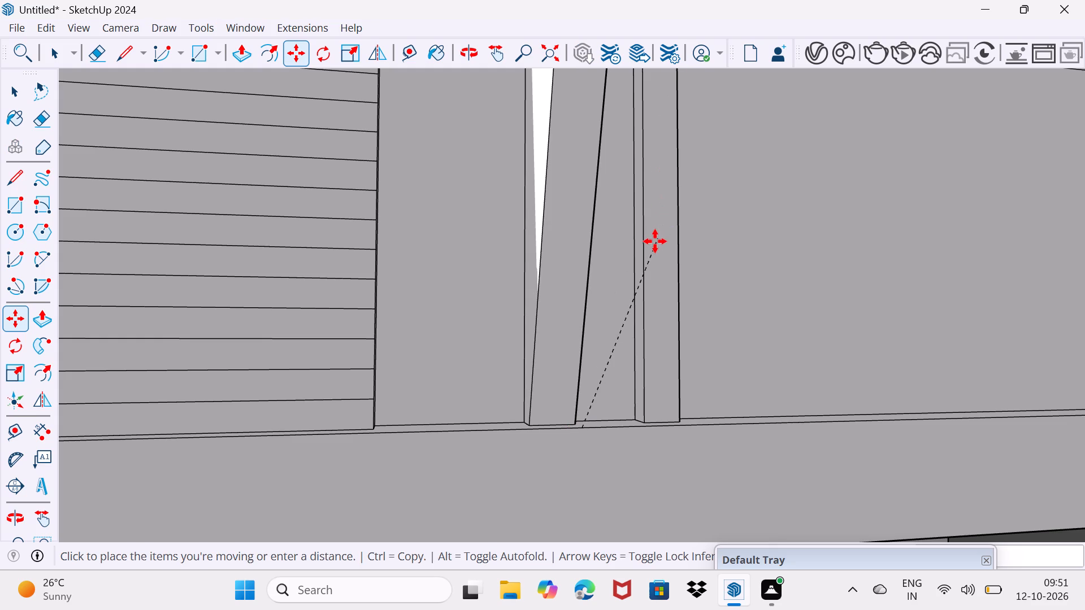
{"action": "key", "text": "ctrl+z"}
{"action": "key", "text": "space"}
Copy the top edge of the fin nearest the corner panel down to its bottom edge, dividing the distance with /15 into evenly spaced lines.
{"action": "scroll", "coordinate": [608, 222], "scroll_direction": "down", "scroll_amount": 2}
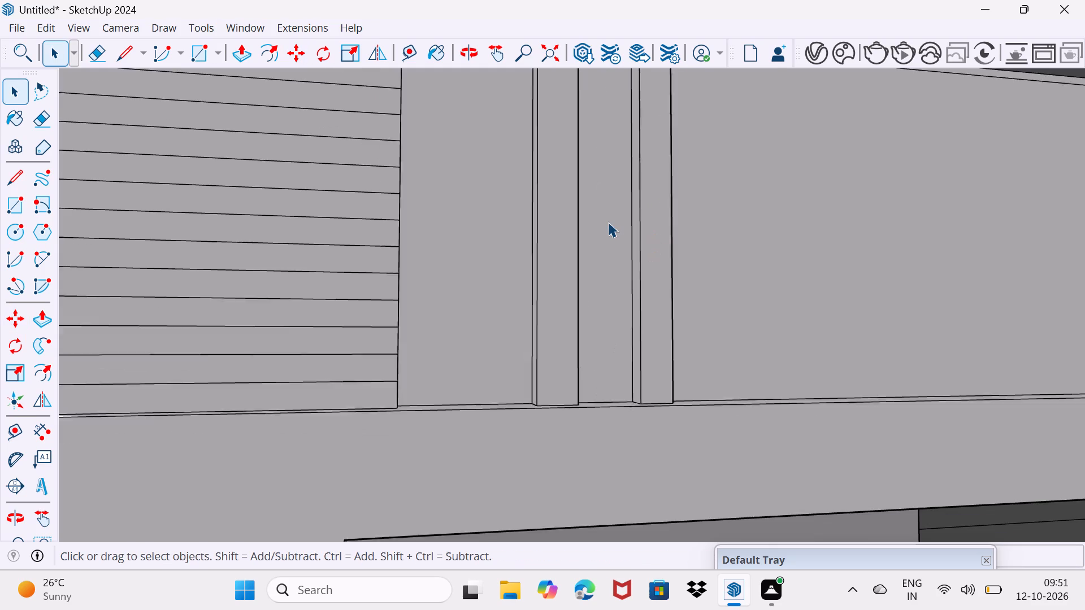
{"action": "middle_click_drag", "start_coordinate": [608, 222], "coordinate": [577, 394]}
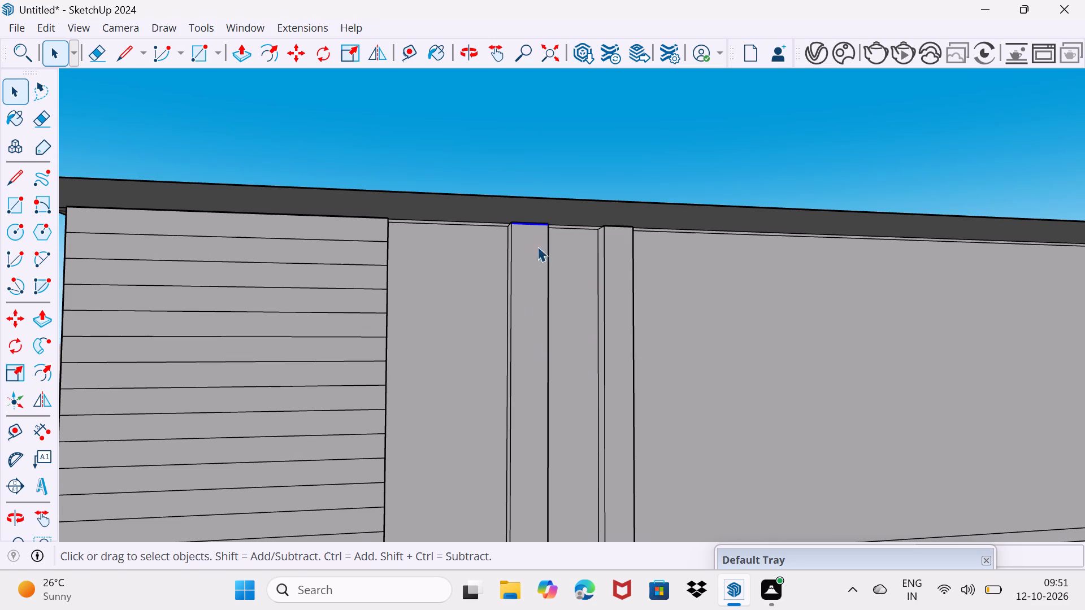
{"action": "scroll", "coordinate": [544, 239], "scroll_direction": "up", "scroll_amount": 1}
{"action": "key", "text": "m"}
{"action": "left_click", "coordinate": [547, 225]}
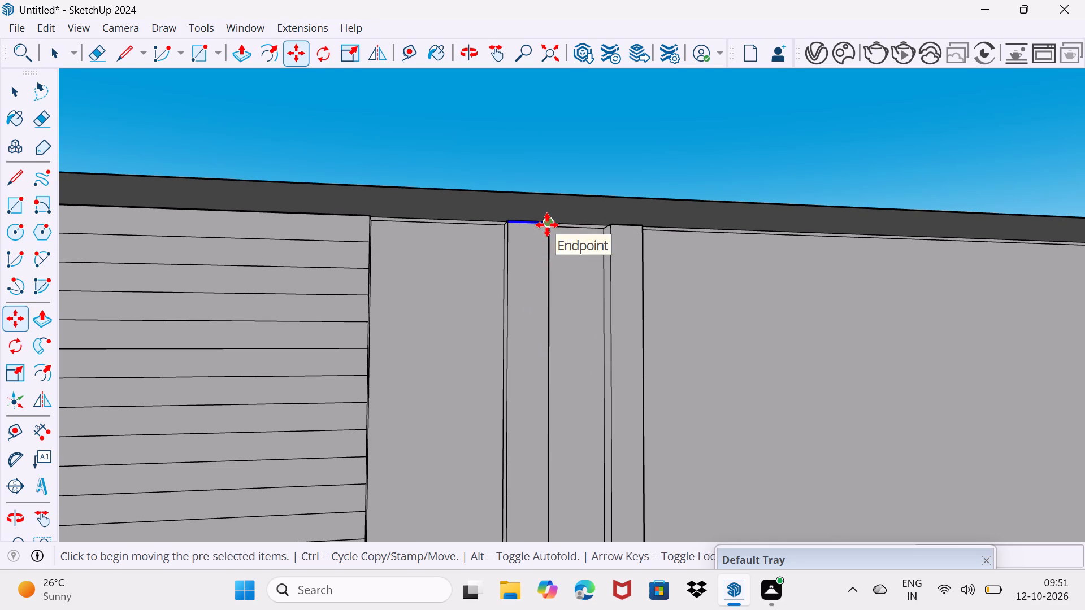
{"action": "middle_click_drag", "start_coordinate": [542, 375], "coordinate": [537, 345], "text": "shift"}
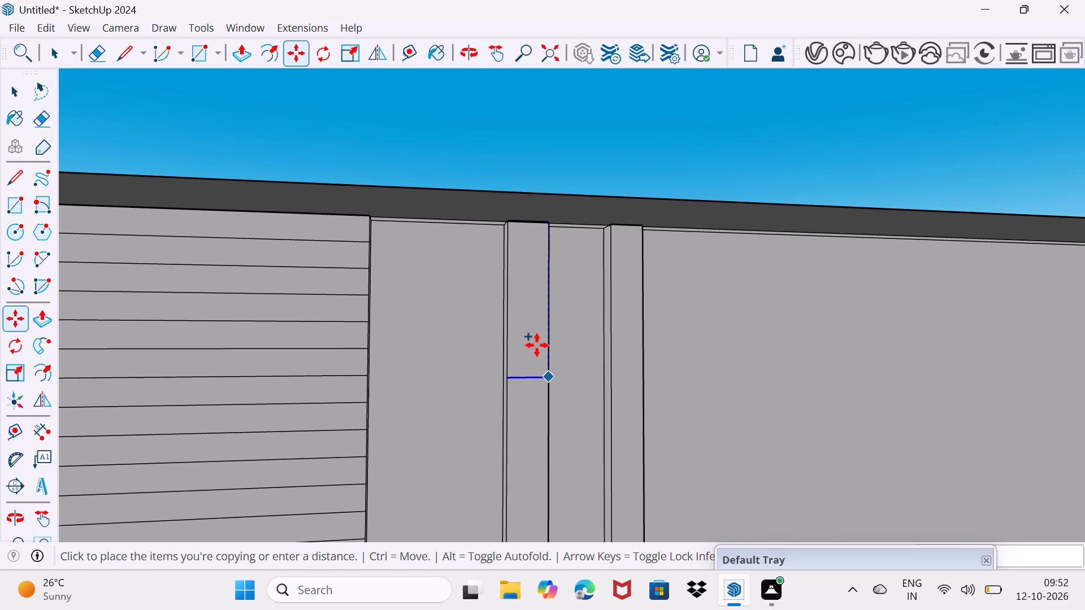
{"action": "middle_click_drag", "start_coordinate": [537, 345], "coordinate": [506, 182], "text": "shift"}
{"action": "scroll", "coordinate": [511, 406], "scroll_direction": "up", "scroll_amount": 2}
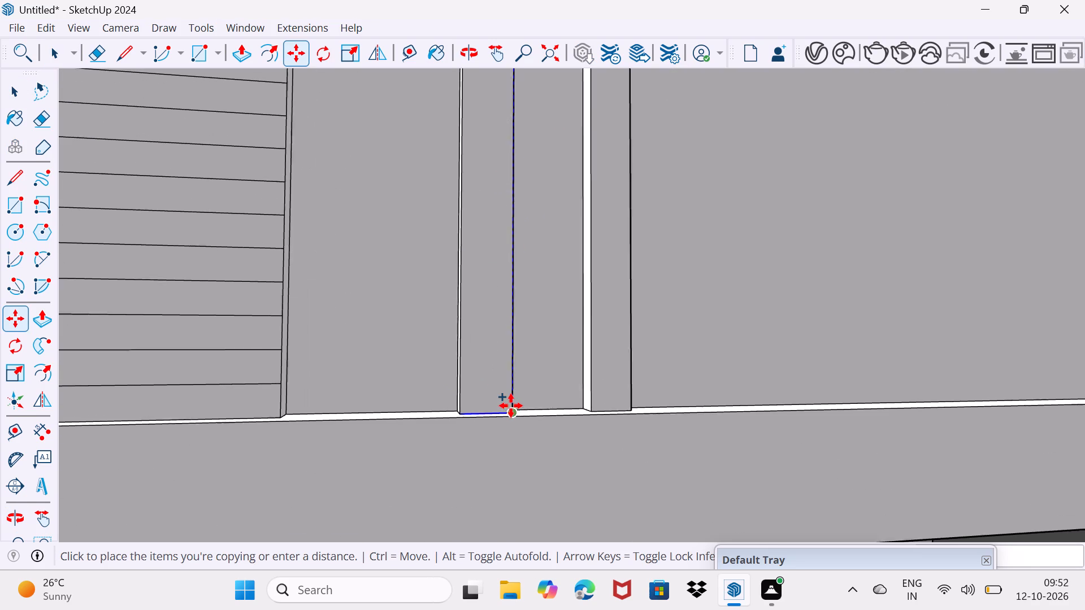
{"action": "scroll", "coordinate": [511, 406], "scroll_direction": "up", "scroll_amount": 1}
{"action": "left_click", "coordinate": [511, 404]}
{"action": "type", "text": "/15"}
{"action": "key", "text": "Return"}
{"action": "key", "text": "space"}
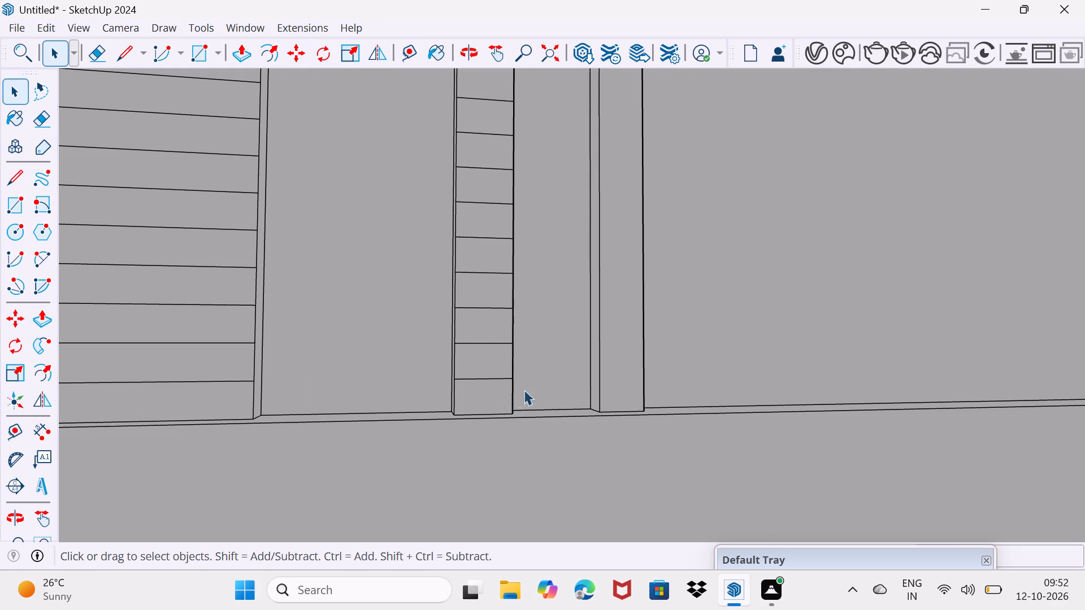
Copy the second parapet fin's top edge down to its bottom edge, dividing the distance with /16 into evenly spaced lines.
{"action": "scroll", "coordinate": [628, 364], "scroll_direction": "down", "scroll_amount": 4}
{"action": "middle_click_drag", "start_coordinate": [620, 329], "coordinate": [604, 432]}
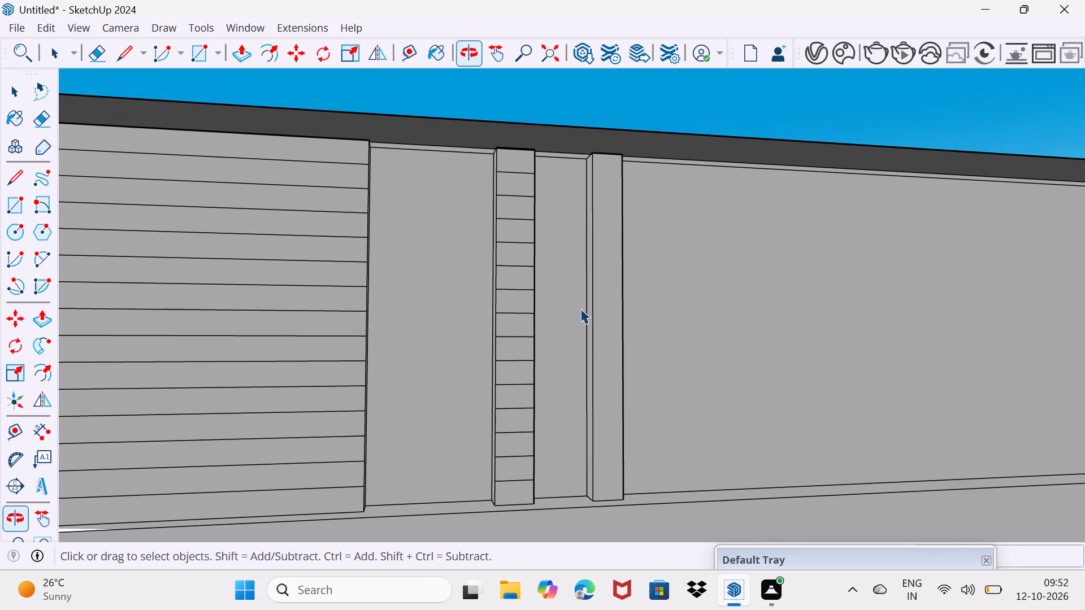
{"action": "scroll", "coordinate": [616, 128], "scroll_direction": "up", "scroll_amount": 2}
{"action": "middle_click_drag", "start_coordinate": [618, 174], "coordinate": [610, 147]}
{"action": "scroll", "coordinate": [611, 164], "scroll_direction": "up", "scroll_amount": 1}
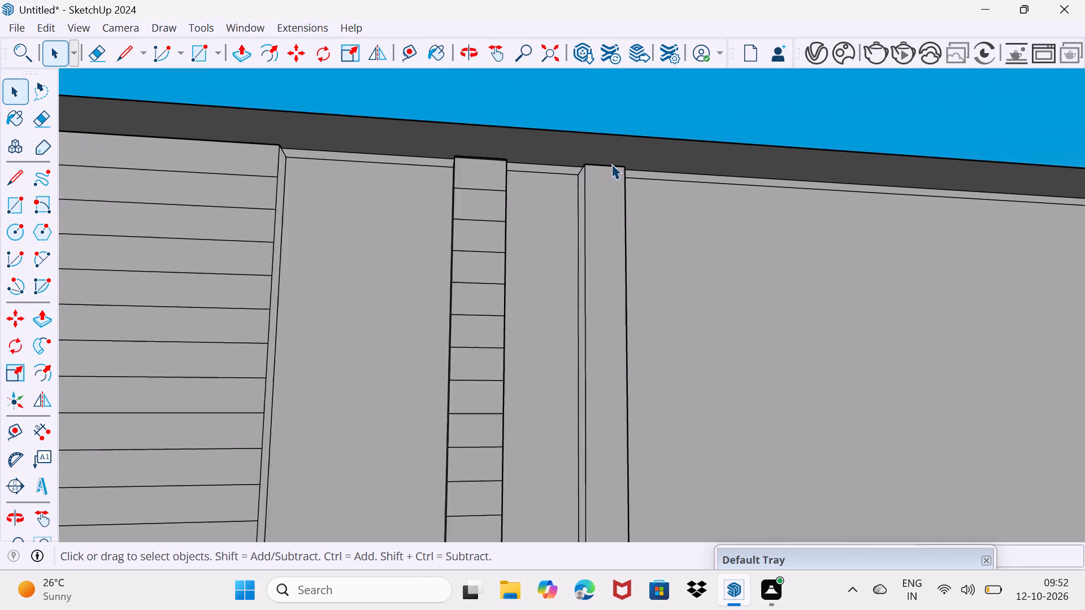
{"action": "scroll", "coordinate": [611, 164], "scroll_direction": "up", "scroll_amount": 2}
{"action": "left_click", "coordinate": [611, 168]}
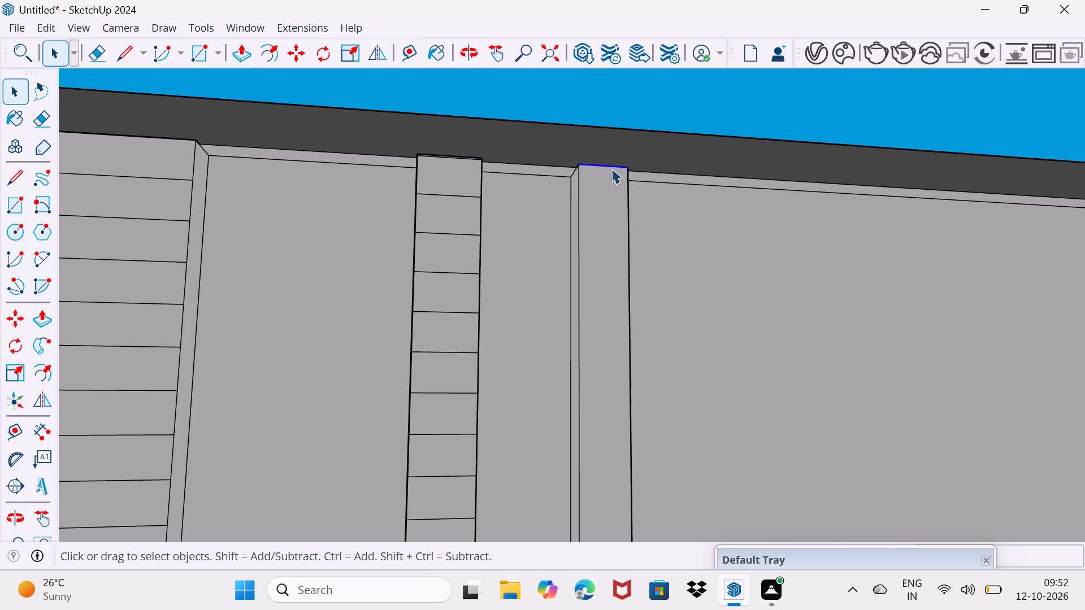
{"action": "key", "text": "m"}
{"action": "left_click", "coordinate": [620, 167]}
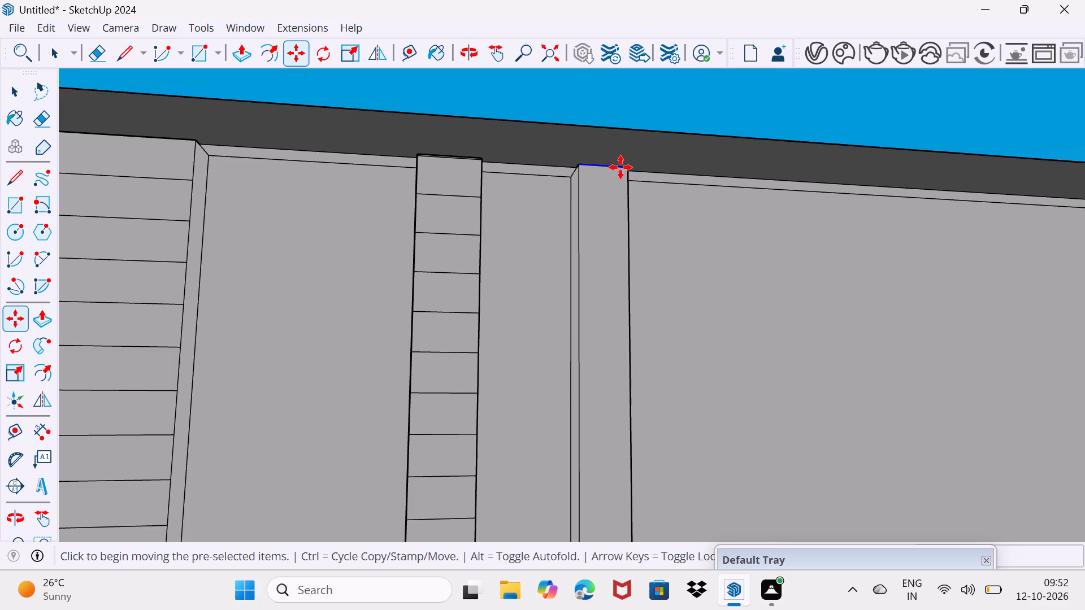
{"action": "middle_click_drag", "start_coordinate": [622, 339], "coordinate": [604, 259]}
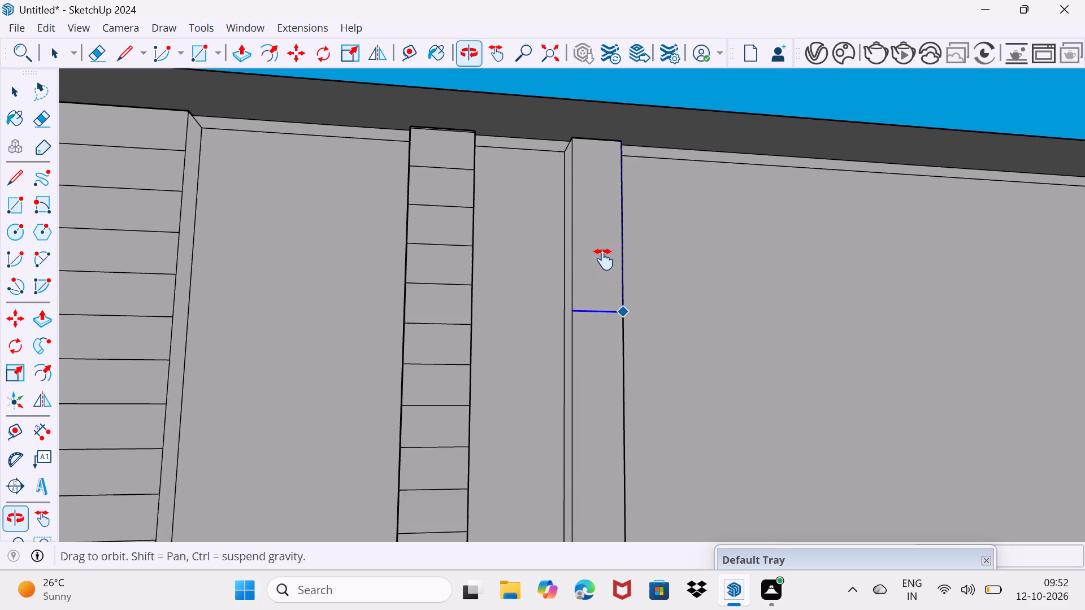
{"action": "middle_click_drag", "start_coordinate": [604, 259], "coordinate": [592, 79]}
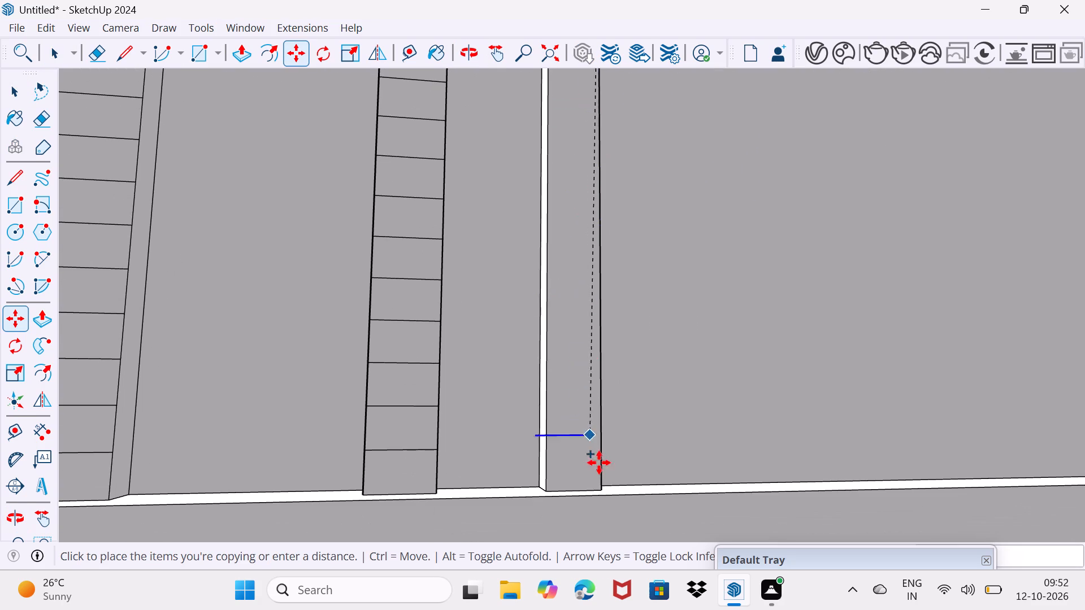
{"action": "left_click", "coordinate": [604, 484]}
{"action": "type", "text": "/16"}
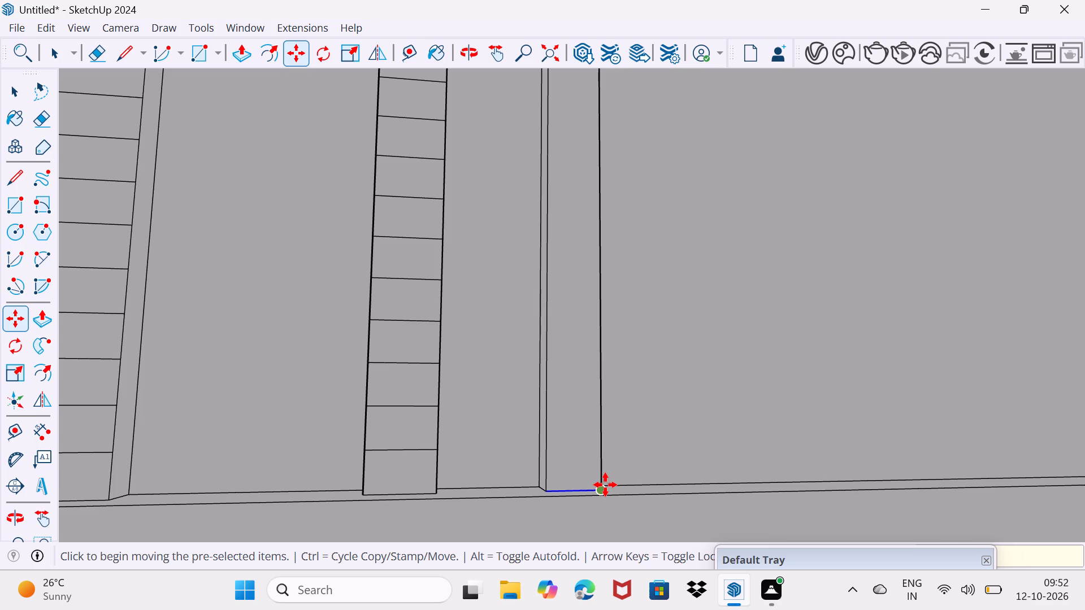
{"action": "key", "text": "Return"}
{"action": "key", "text": "space"}
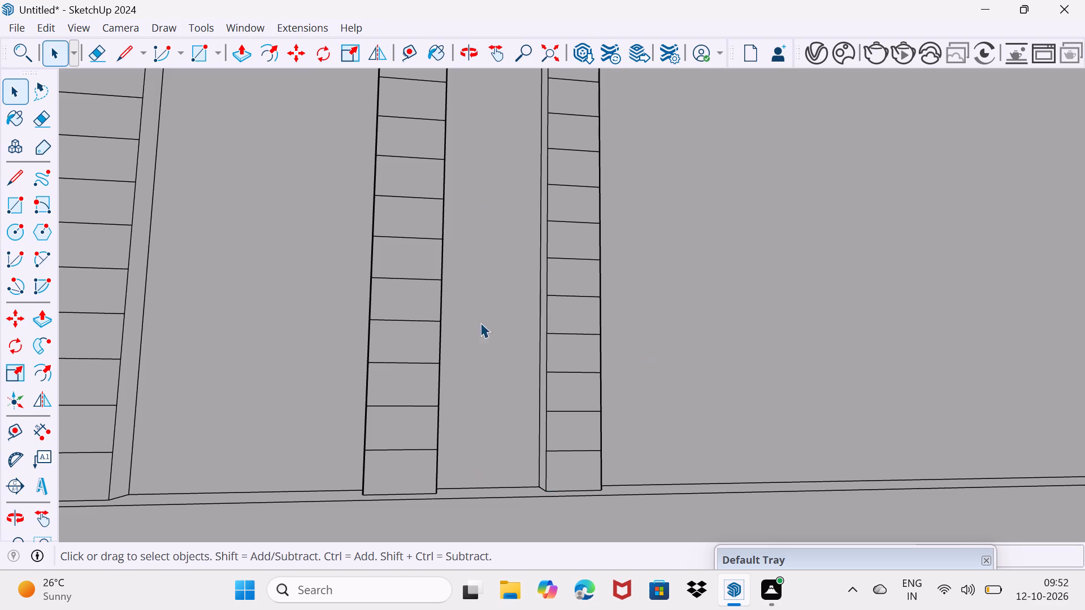
Bring the materials tray into view and switch the material library to Wood.
{"action": "scroll", "coordinate": [480, 210], "scroll_direction": "down", "scroll_amount": 4}
{"action": "scroll", "coordinate": [581, 409], "scroll_direction": "down", "scroll_amount": 3}
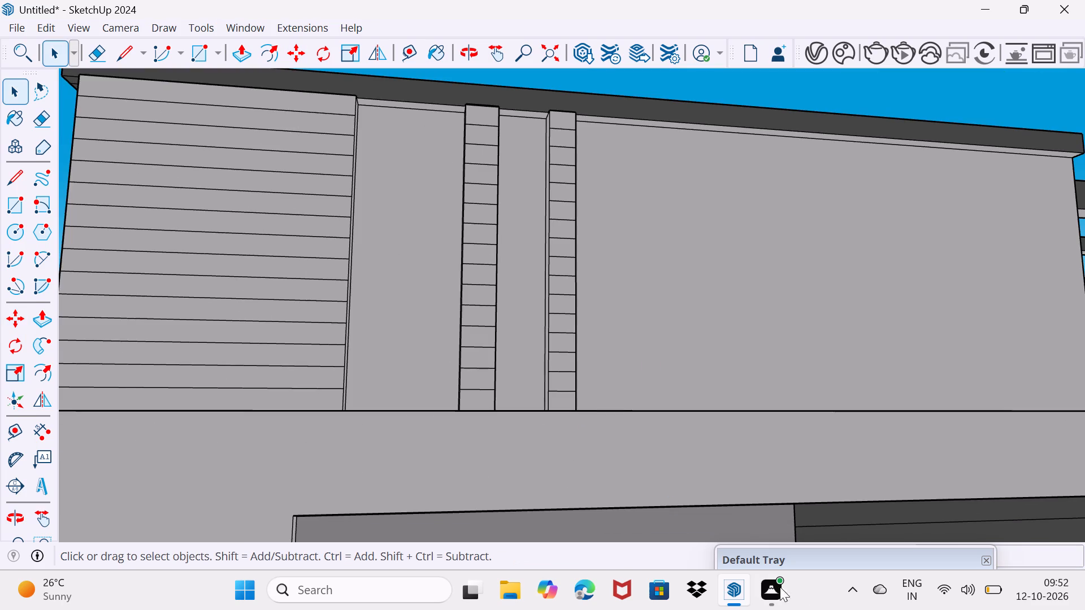
{"action": "left_click_drag", "start_coordinate": [796, 559], "coordinate": [853, 224]}
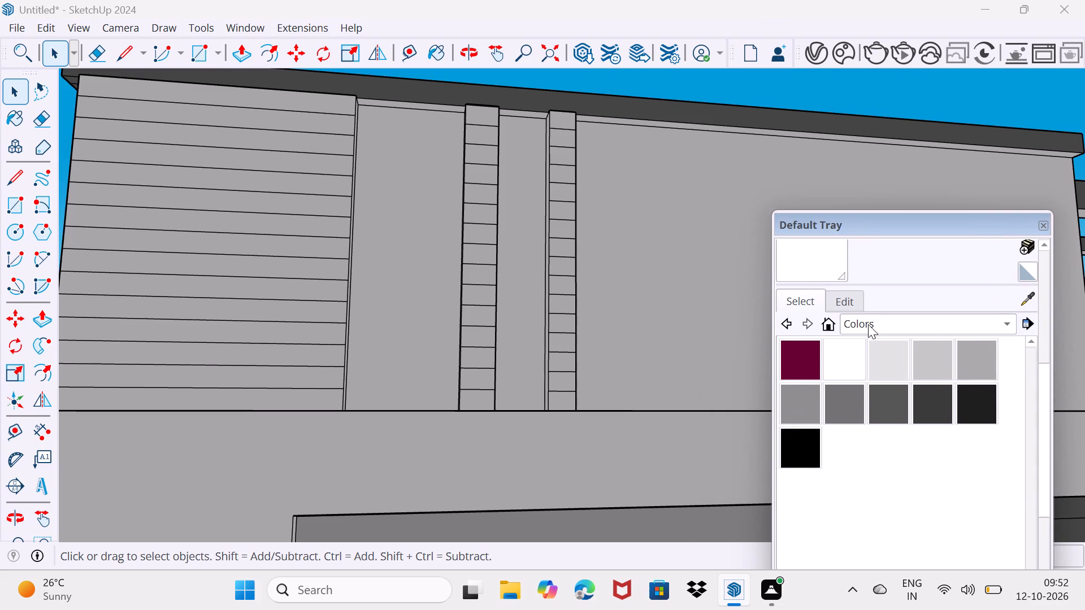
{"action": "left_click", "coordinate": [868, 325]}
{"action": "left_click", "coordinate": [865, 330]}
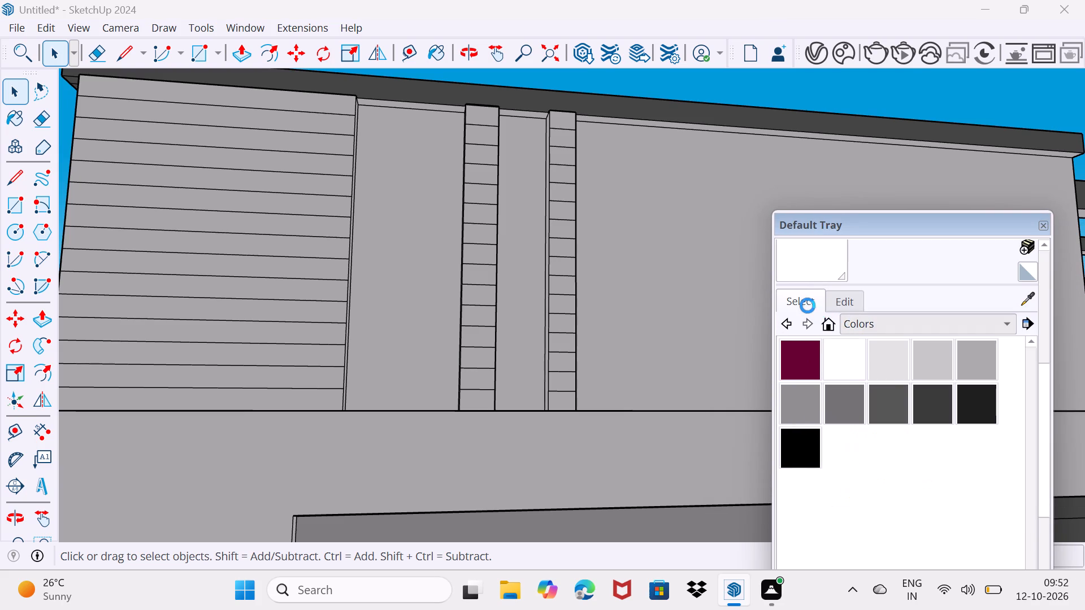
{"action": "left_click", "coordinate": [803, 306]}
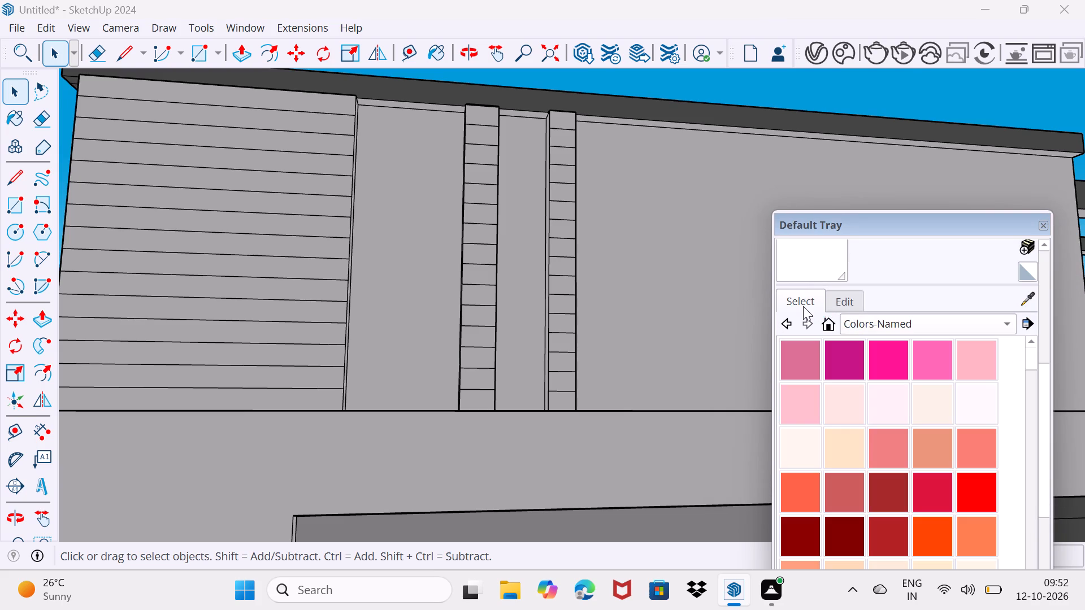
{"action": "left_click", "coordinate": [860, 327]}
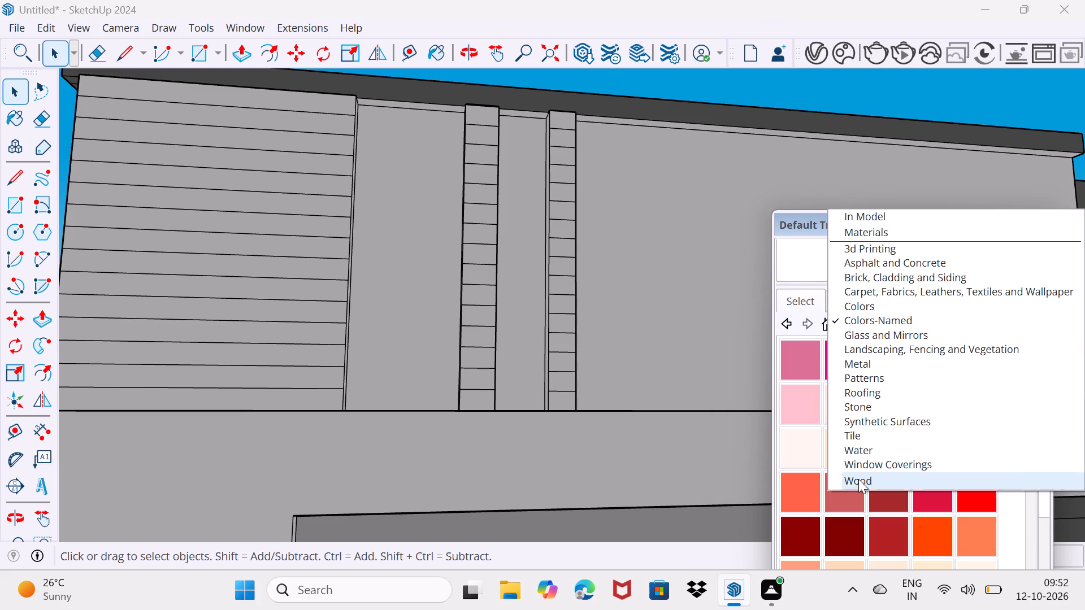
{"action": "left_click", "coordinate": [858, 479]}
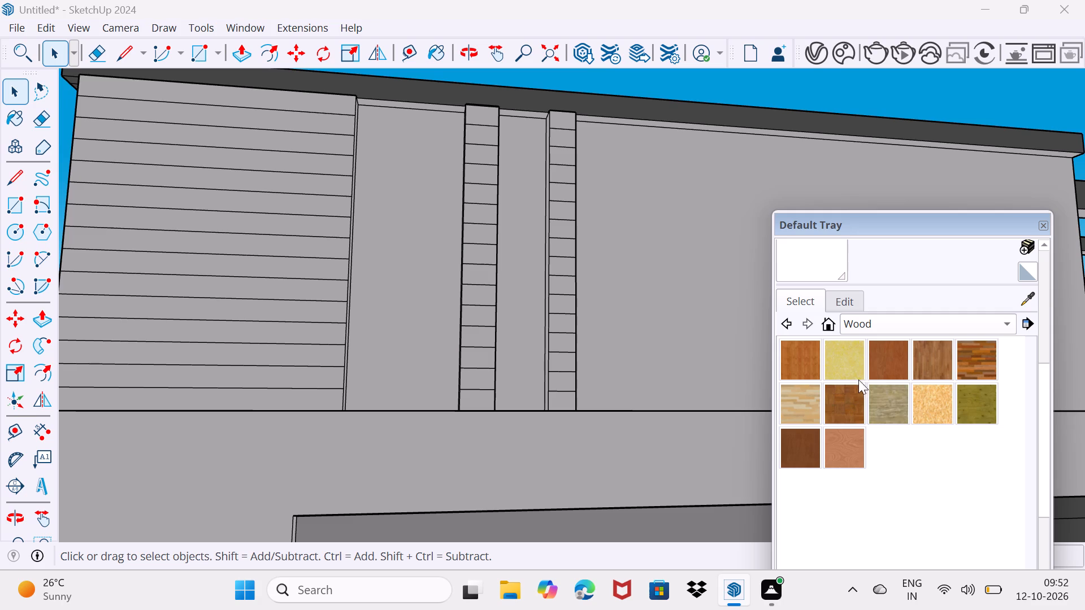
Paint every horizontal strip of the parapet's corner panel and its narrow side face with the reddish-brown wood material.
{"action": "left_click", "coordinate": [880, 363]}
{"action": "left_click", "coordinate": [280, 402]}
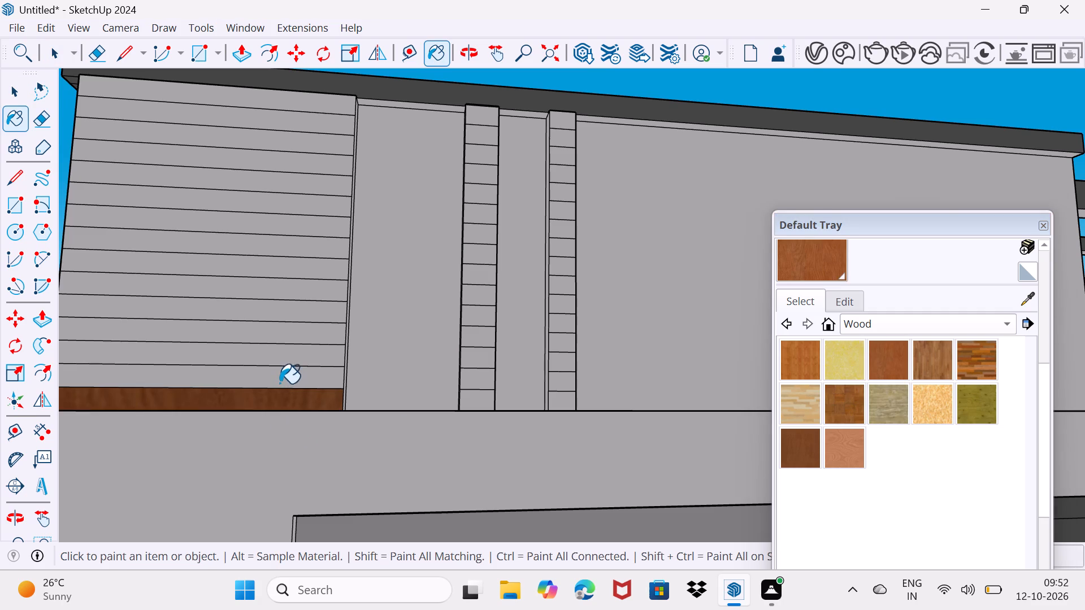
{"action": "left_click", "coordinate": [280, 384]}
{"action": "left_click", "coordinate": [282, 365]}
{"action": "left_click", "coordinate": [284, 331]}
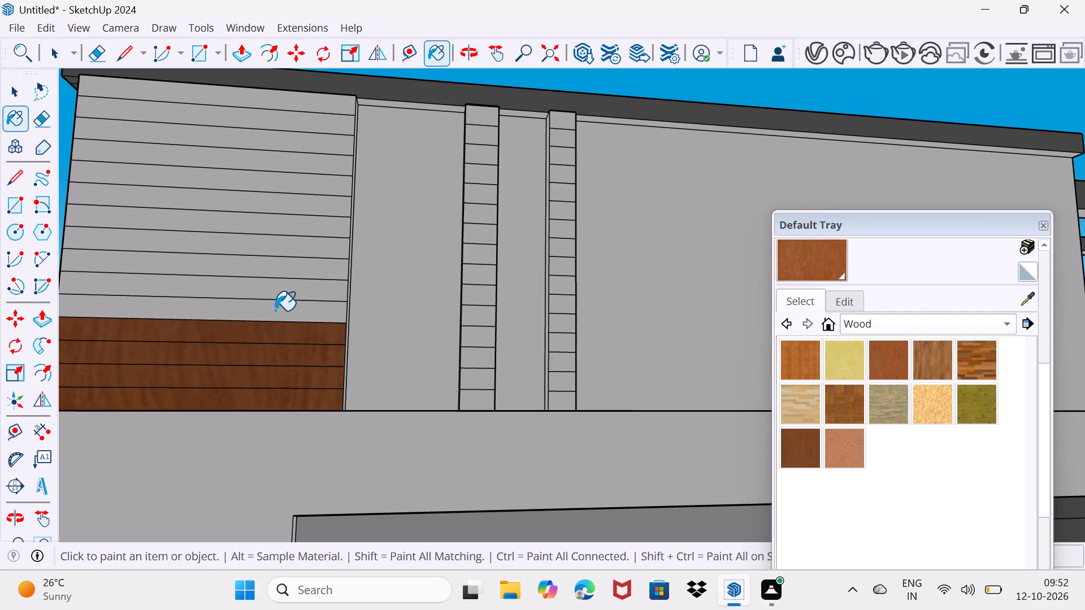
{"action": "left_click", "coordinate": [275, 311]}
{"action": "left_click", "coordinate": [276, 298]}
{"action": "left_click_drag", "start_coordinate": [275, 274], "coordinate": [275, 268]}
{"action": "left_click", "coordinate": [274, 247]}
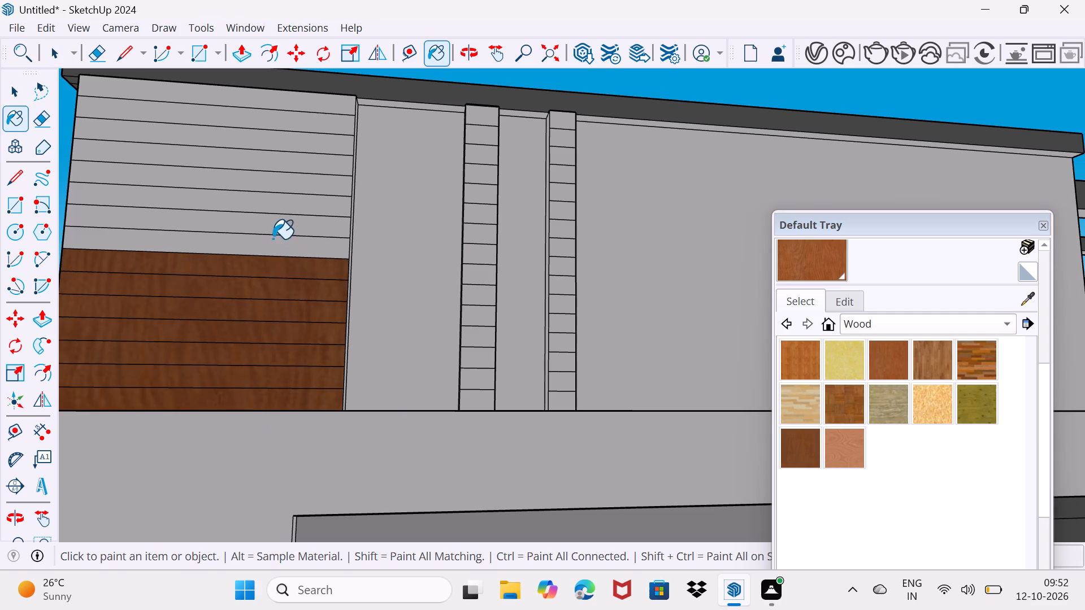
{"action": "left_click", "coordinate": [272, 235]}
{"action": "left_click", "coordinate": [272, 223]}
{"action": "left_click", "coordinate": [272, 204]}
{"action": "left_click", "coordinate": [272, 195]}
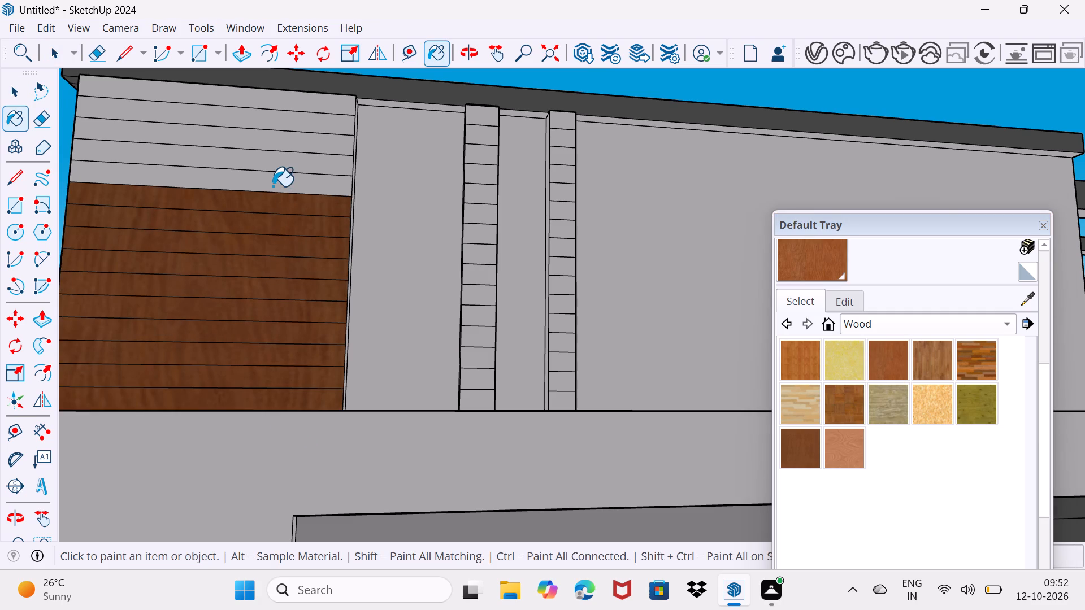
{"action": "left_click", "coordinate": [273, 186]}
{"action": "left_click", "coordinate": [274, 167]}
{"action": "left_click", "coordinate": [274, 148]}
{"action": "left_click", "coordinate": [280, 113]}
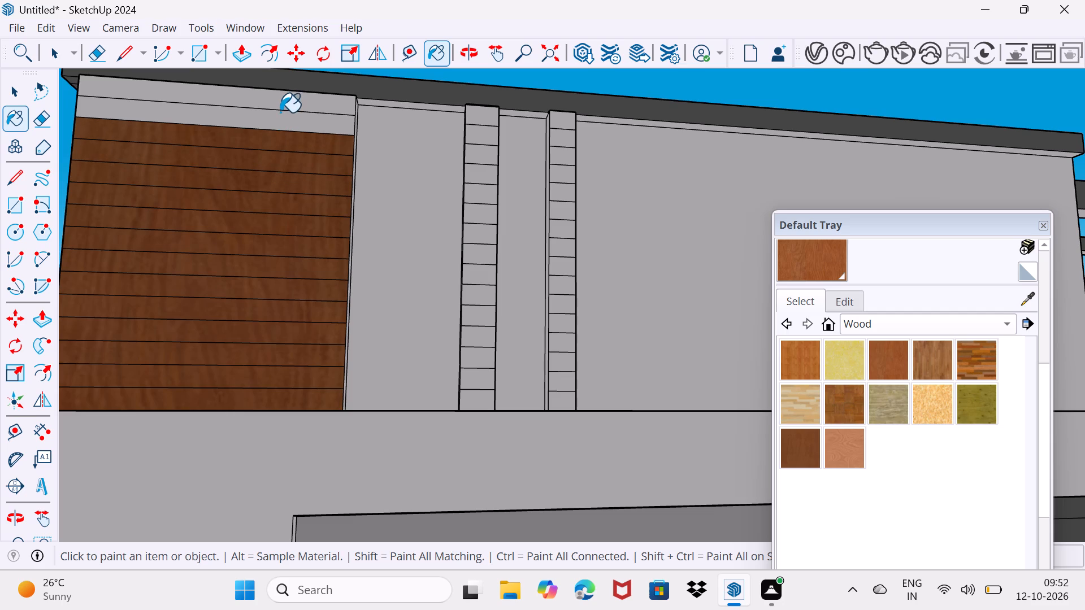
{"action": "left_click", "coordinate": [284, 107]}
{"action": "middle_click_drag", "start_coordinate": [362, 165], "coordinate": [302, 181]}
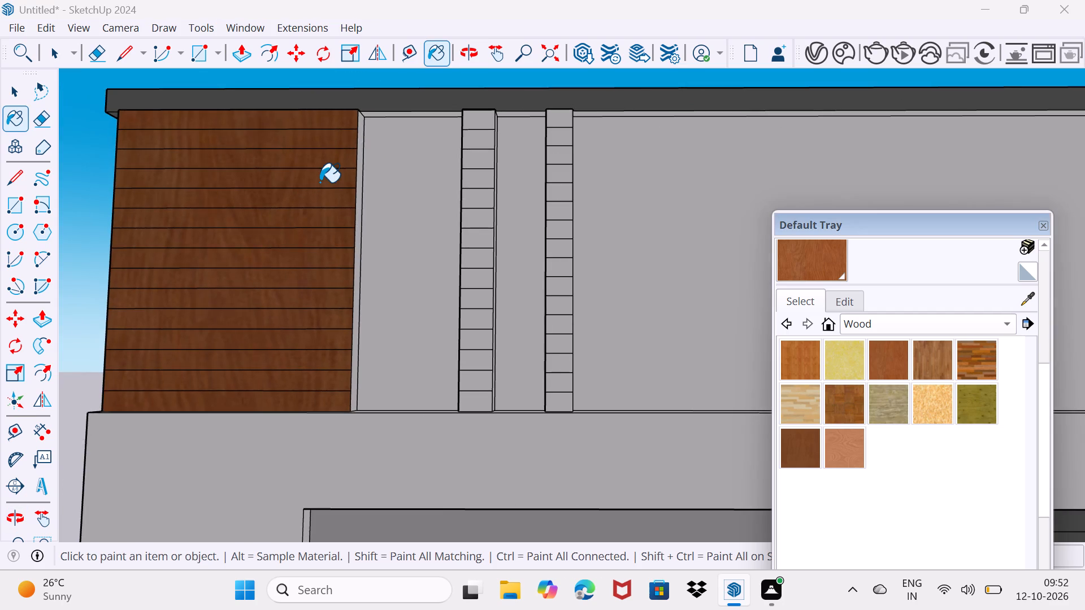
{"action": "scroll", "coordinate": [335, 183], "scroll_direction": "up", "scroll_amount": 4}
{"action": "left_click", "coordinate": [369, 185]}
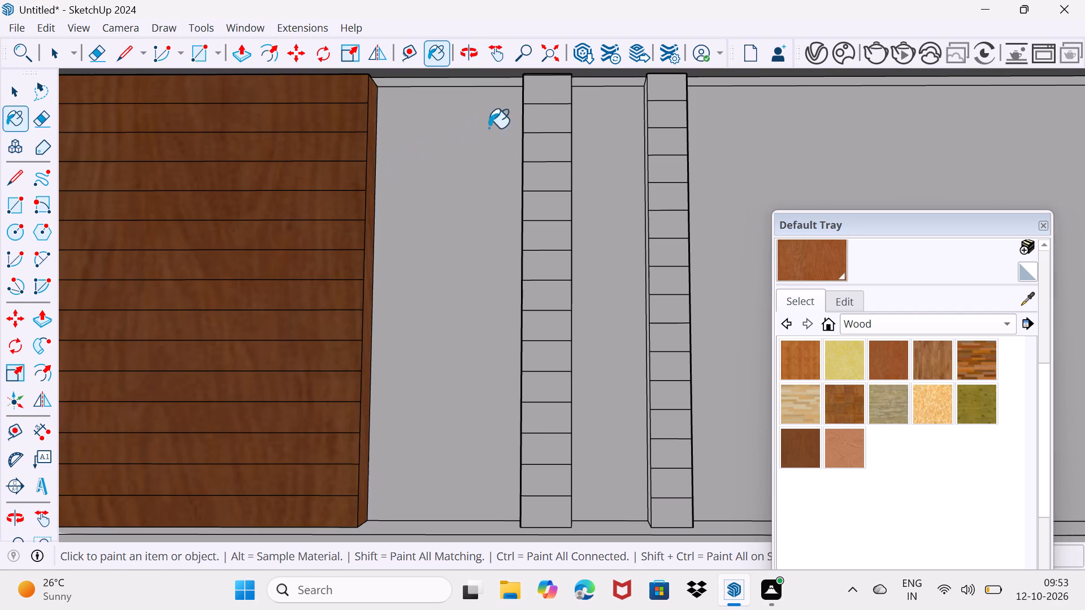
Paint the top four front strips of the fin nearest the corner panel with the same wood.
{"action": "left_click", "coordinate": [537, 100]}
{"action": "left_click", "coordinate": [539, 116]}
{"action": "left_click", "coordinate": [550, 151]}
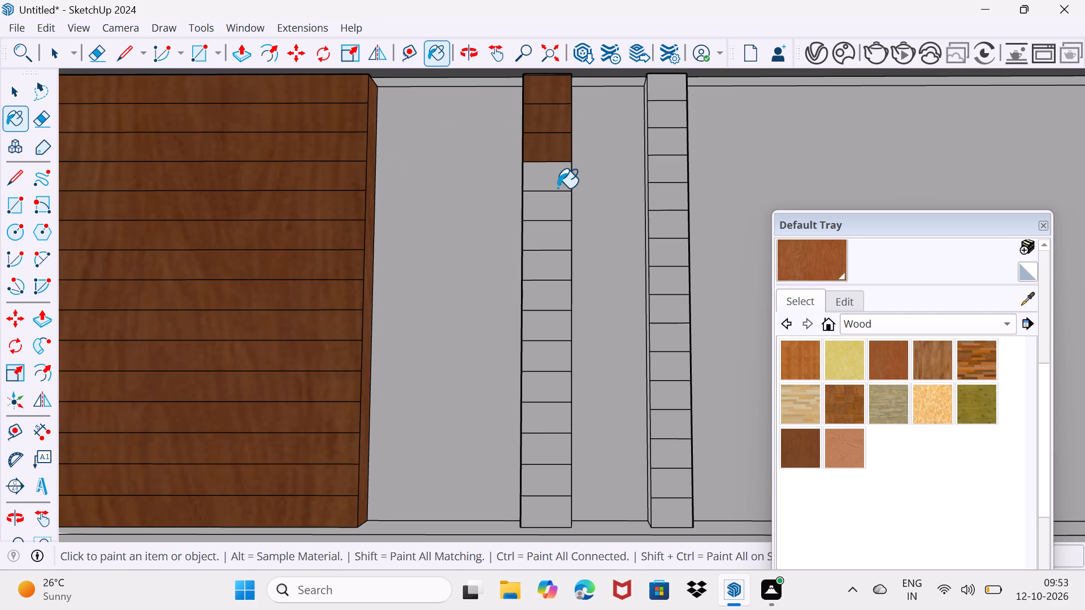
{"action": "left_click", "coordinate": [558, 188]}
Paint the second fin's front strips with the wood, leaving the fourth strip and the bottom three unpainted.
{"action": "left_click", "coordinate": [669, 96]}
{"action": "left_click", "coordinate": [673, 116]}
{"action": "left_click", "coordinate": [676, 145]}
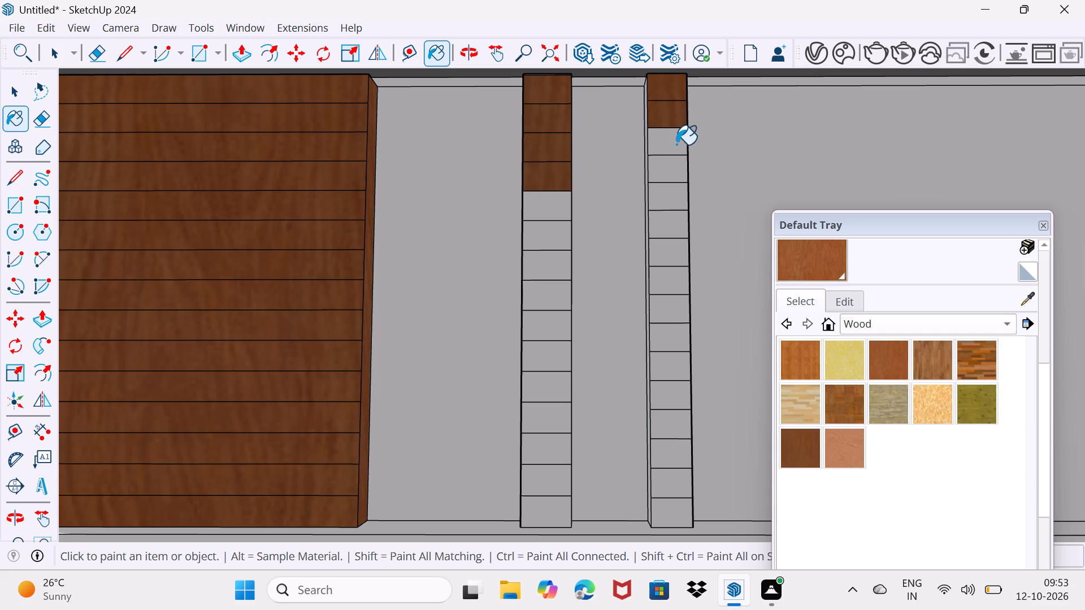
{"action": "left_click", "coordinate": [665, 187]}
{"action": "left_click_drag", "start_coordinate": [667, 165], "coordinate": [687, 414]}
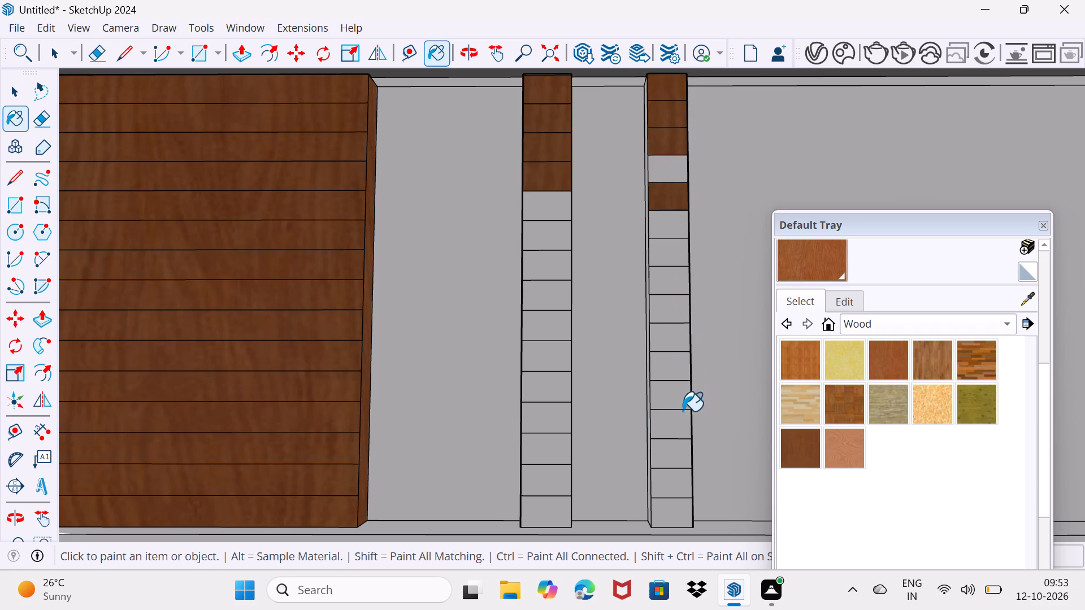
{"action": "left_click", "coordinate": [674, 397]}
{"action": "left_click", "coordinate": [669, 367]}
{"action": "left_click", "coordinate": [665, 337]}
{"action": "left_click", "coordinate": [664, 302]}
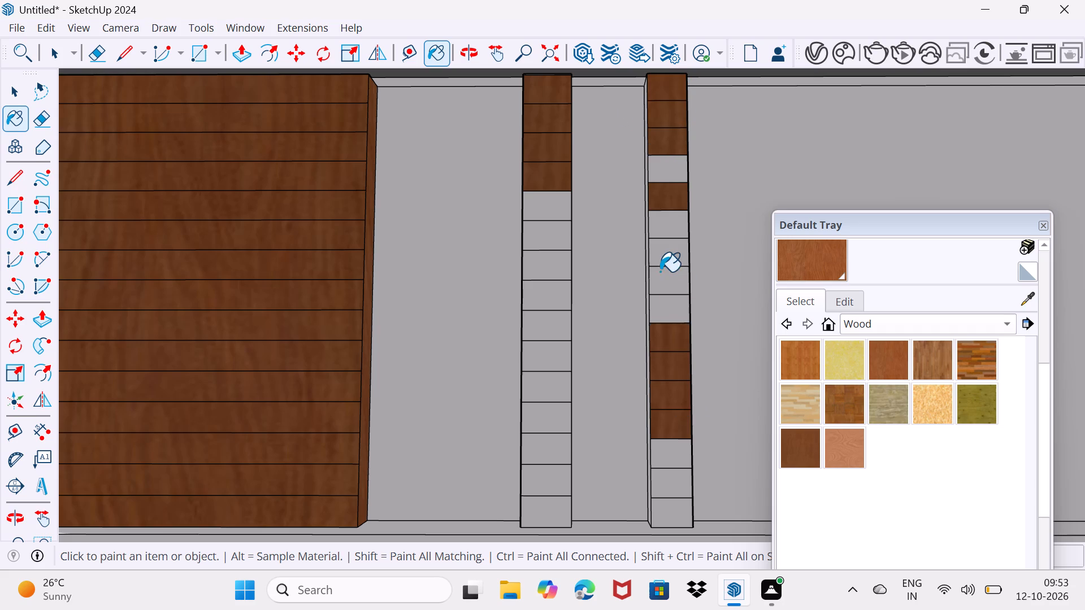
{"action": "left_click", "coordinate": [660, 267]}
{"action": "left_click", "coordinate": [661, 242]}
{"action": "left_click", "coordinate": [663, 228]}
{"action": "left_click", "coordinate": [662, 182]}
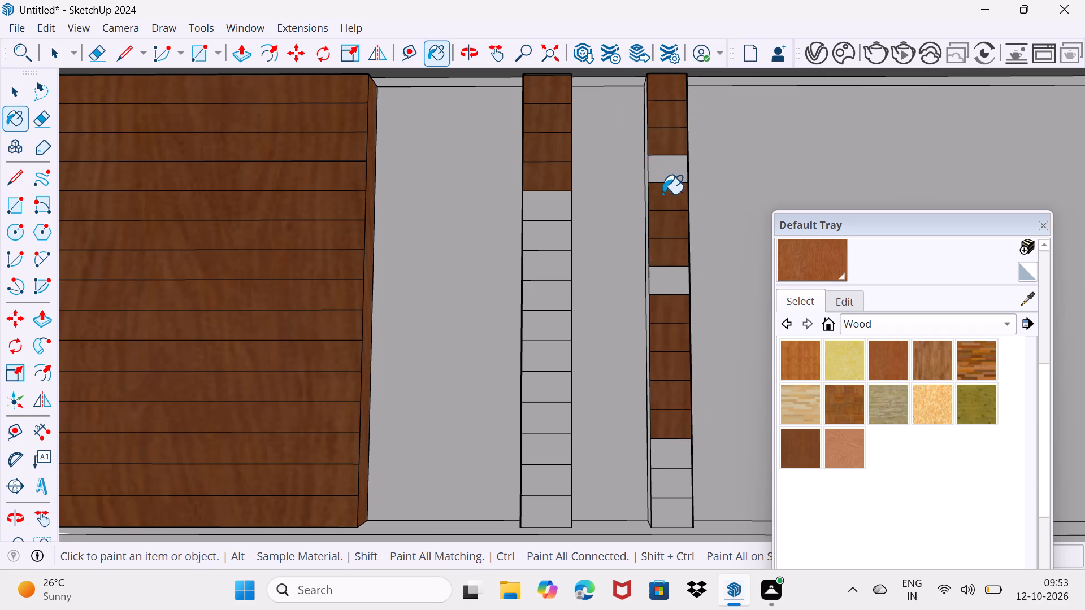
{"action": "left_click", "coordinate": [665, 289]}
Paint the remaining front strips of the fin nearest the corner panel with the wood, down to its bottom edge.
{"action": "left_click", "coordinate": [540, 213]}
{"action": "left_click", "coordinate": [551, 235]}
{"action": "left_click", "coordinate": [550, 264]}
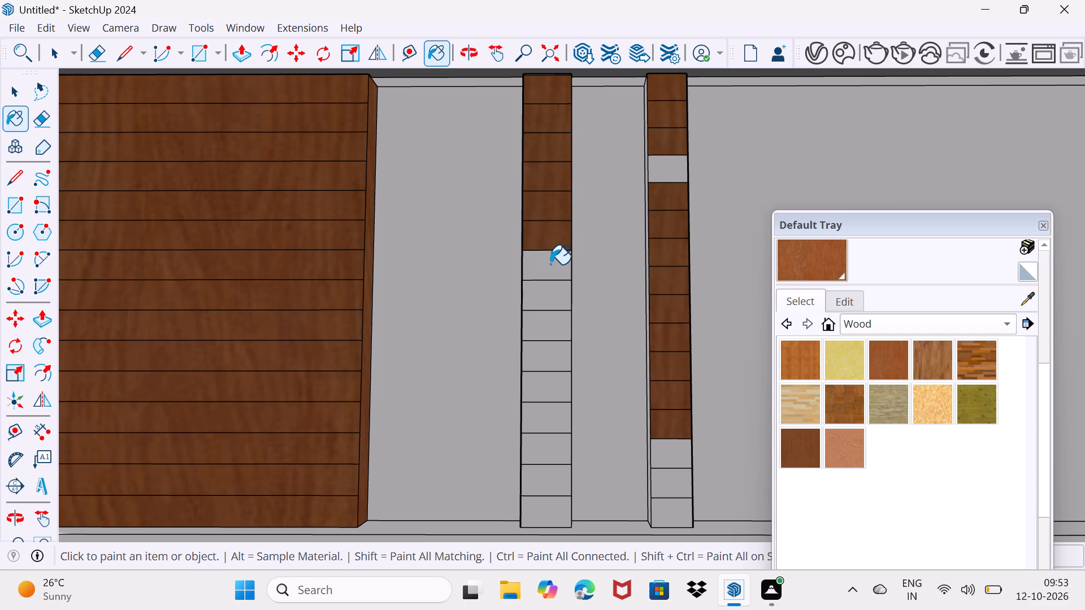
{"action": "left_click", "coordinate": [550, 318]}
{"action": "left_click", "coordinate": [545, 305]}
{"action": "left_click", "coordinate": [550, 372]}
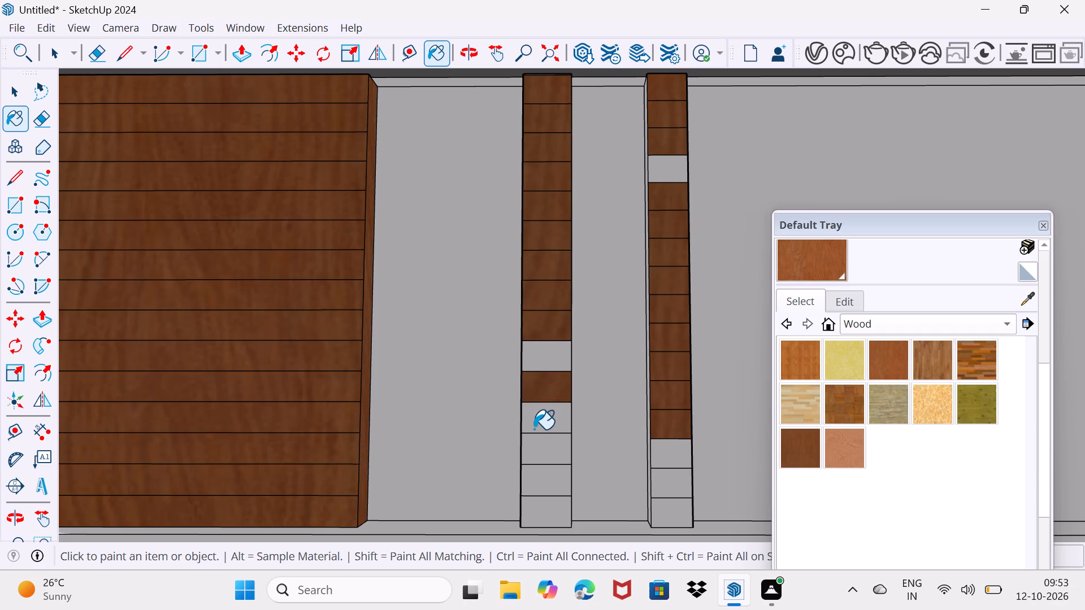
{"action": "left_click", "coordinate": [534, 429]}
{"action": "left_click", "coordinate": [545, 482]}
{"action": "left_click", "coordinate": [546, 458]}
{"action": "left_click", "coordinate": [545, 319]}
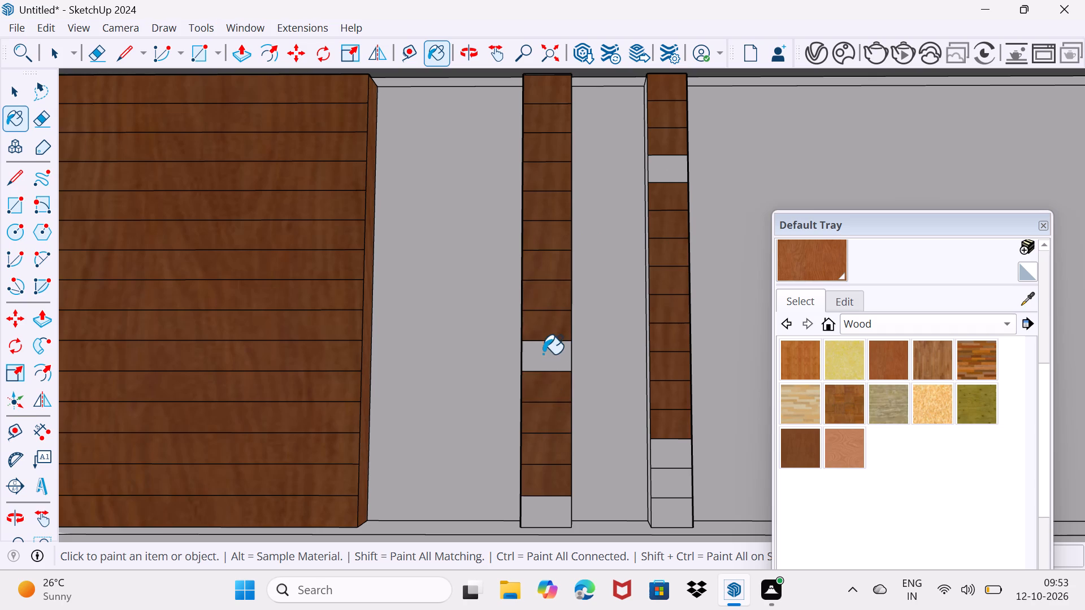
{"action": "left_click", "coordinate": [544, 354]}
{"action": "left_click", "coordinate": [549, 521]}
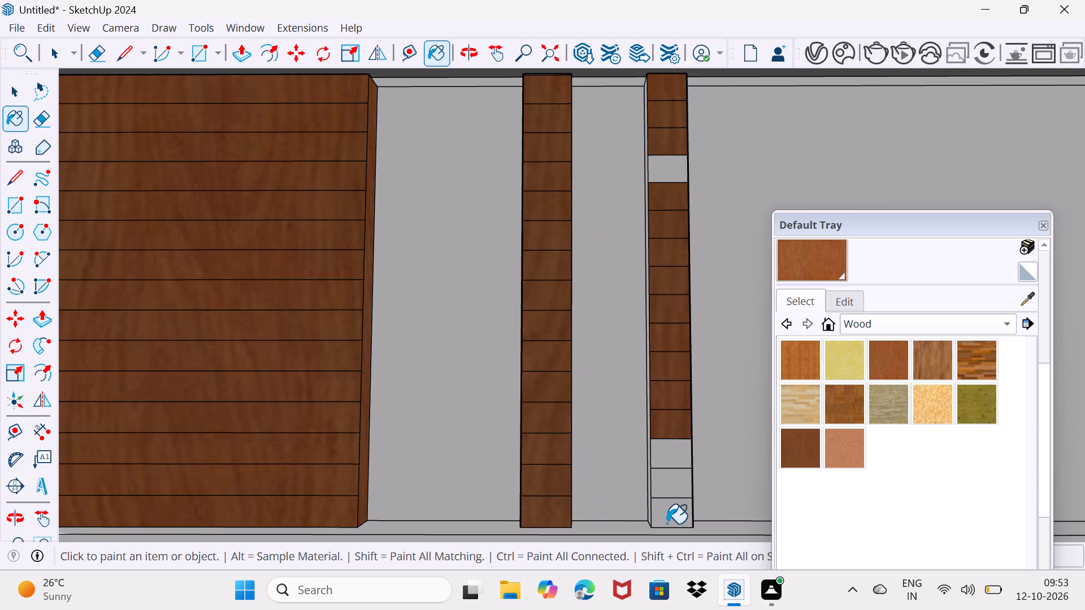
Paint the second fin's bottom three strips and its skipped fourth strip with the wood.
{"action": "left_click", "coordinate": [667, 524]}
{"action": "left_click", "coordinate": [667, 493]}
{"action": "left_click", "coordinate": [659, 454]}
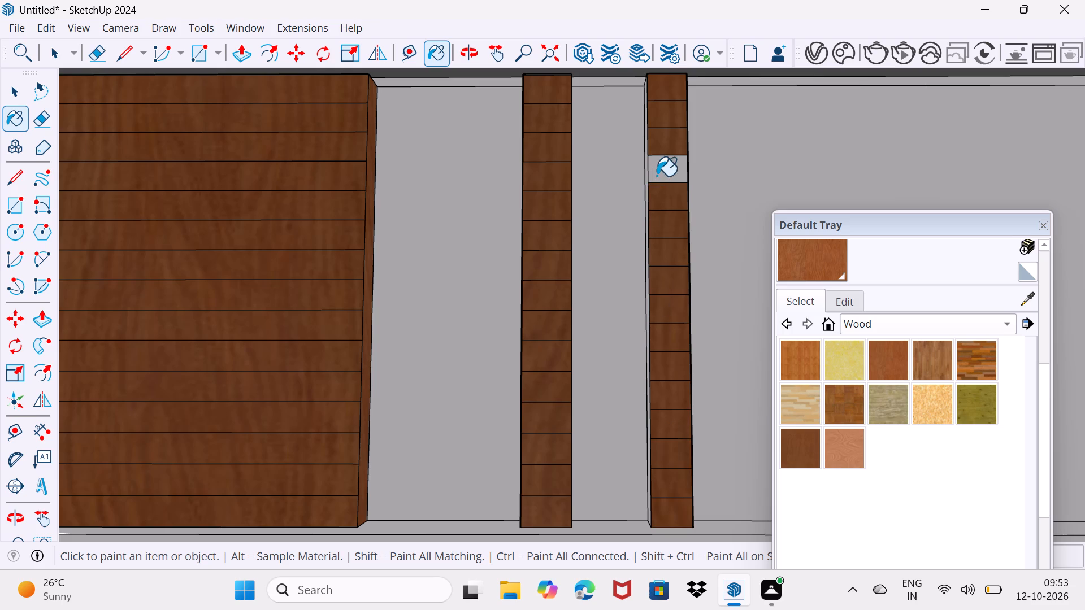
{"action": "left_click", "coordinate": [657, 176]}
Paint the side faces of both parapet fins, on both sides of each fin, with the same wood.
{"action": "scroll", "coordinate": [611, 311], "scroll_direction": "up", "scroll_amount": 1}
{"action": "middle_click_drag", "start_coordinate": [615, 323], "coordinate": [742, 319]}
{"action": "scroll", "coordinate": [417, 441], "scroll_direction": "up", "scroll_amount": 2}
{"action": "left_click", "coordinate": [526, 396]}
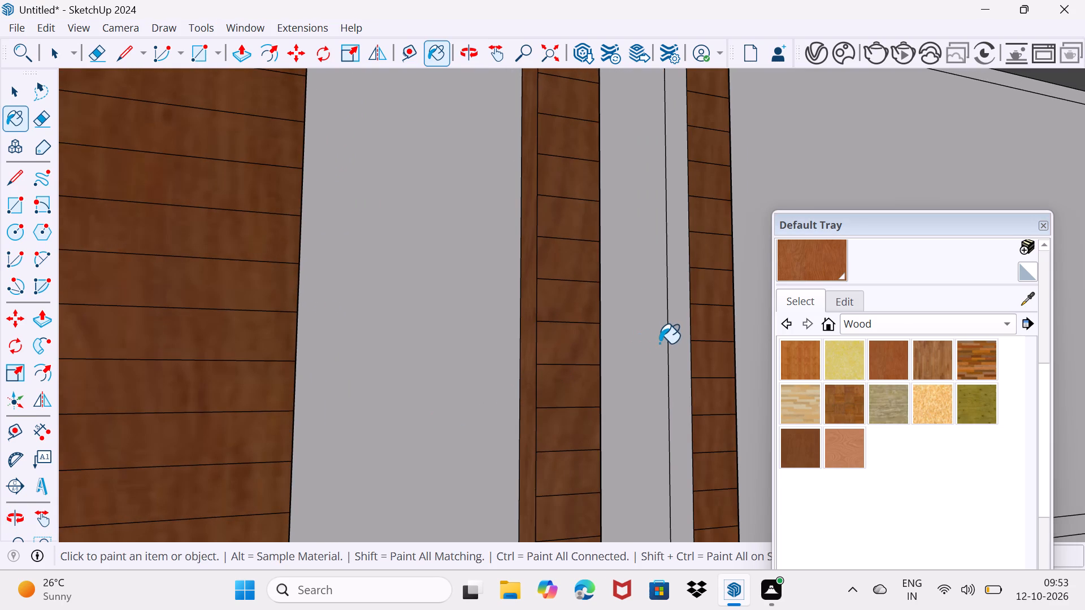
{"action": "left_click", "coordinate": [677, 339]}
{"action": "scroll", "coordinate": [680, 357], "scroll_direction": "down", "scroll_amount": 5}
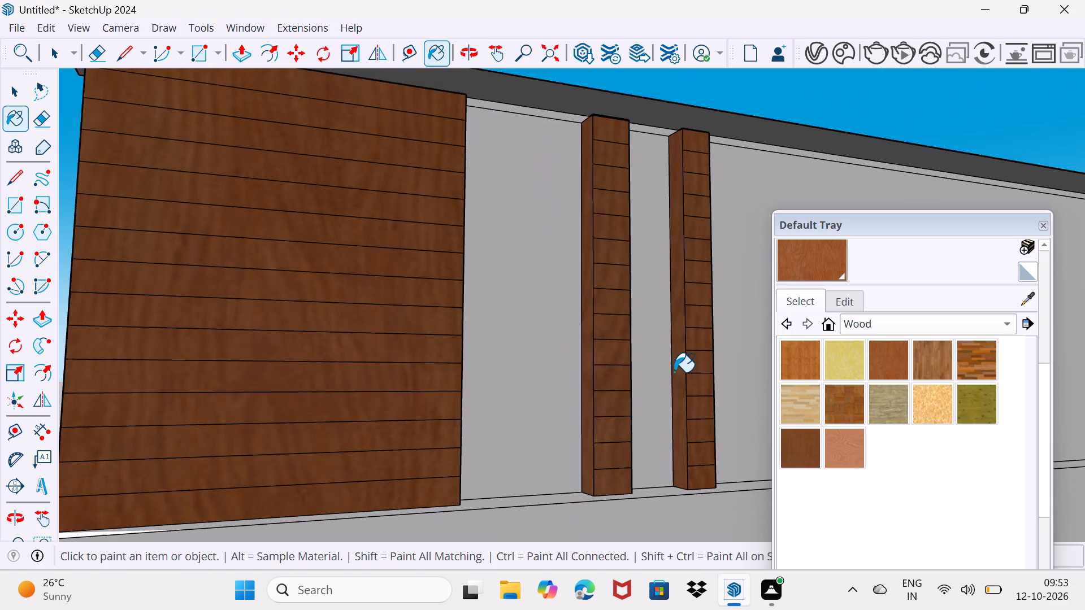
{"action": "middle_click_drag", "start_coordinate": [670, 387], "coordinate": [206, 406]}
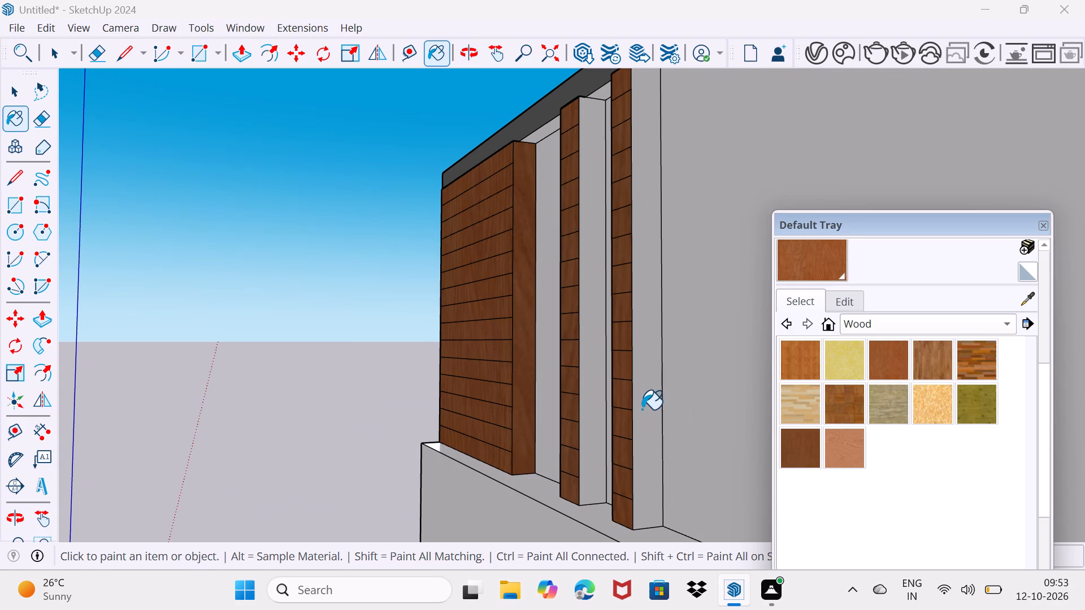
{"action": "left_click", "coordinate": [643, 402]}
{"action": "left_click", "coordinate": [588, 381]}
Move the tray out of the way and examine the clad parapet and the whole front facade.
{"action": "scroll", "coordinate": [595, 381], "scroll_direction": "down", "scroll_amount": 3}
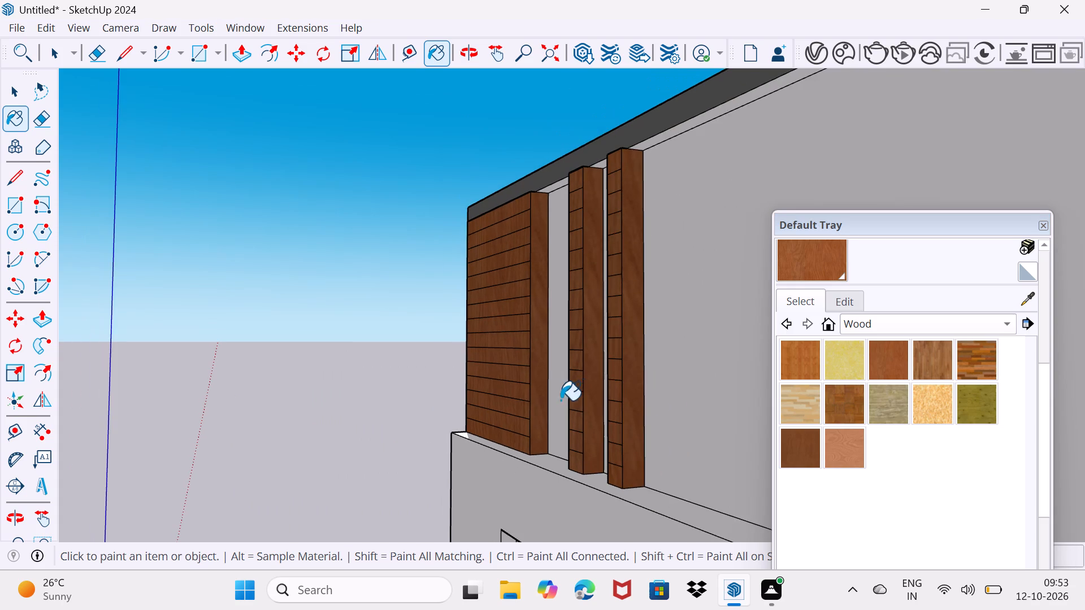
{"action": "middle_click_drag", "start_coordinate": [548, 407], "coordinate": [738, 422]}
{"action": "scroll", "coordinate": [657, 430], "scroll_direction": "down", "scroll_amount": 3}
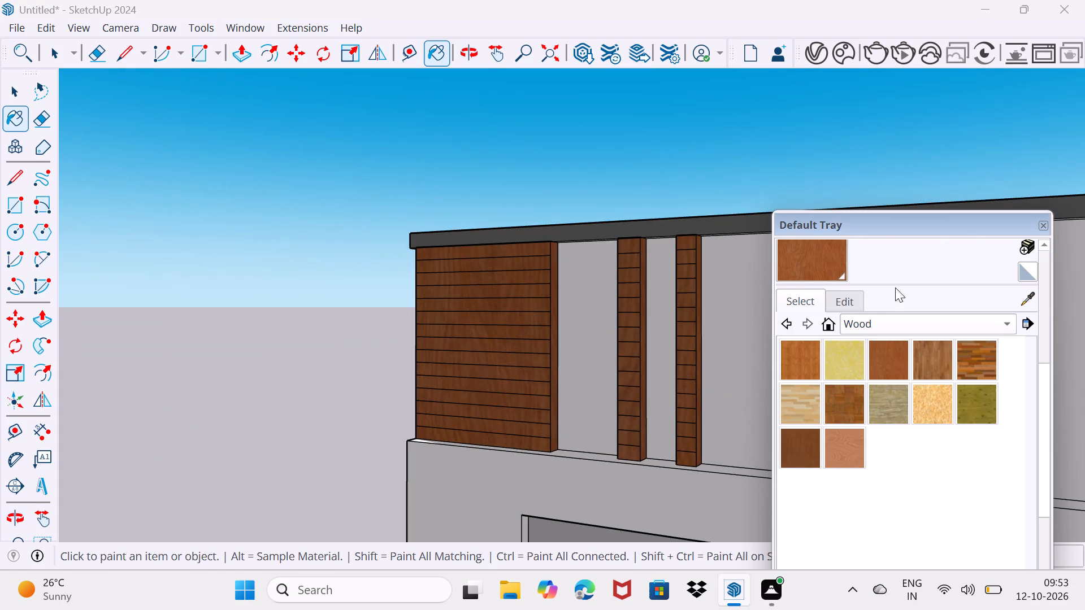
{"action": "left_click_drag", "start_coordinate": [943, 225], "coordinate": [829, 568]}
{"action": "scroll", "coordinate": [732, 500], "scroll_direction": "down", "scroll_amount": 3}
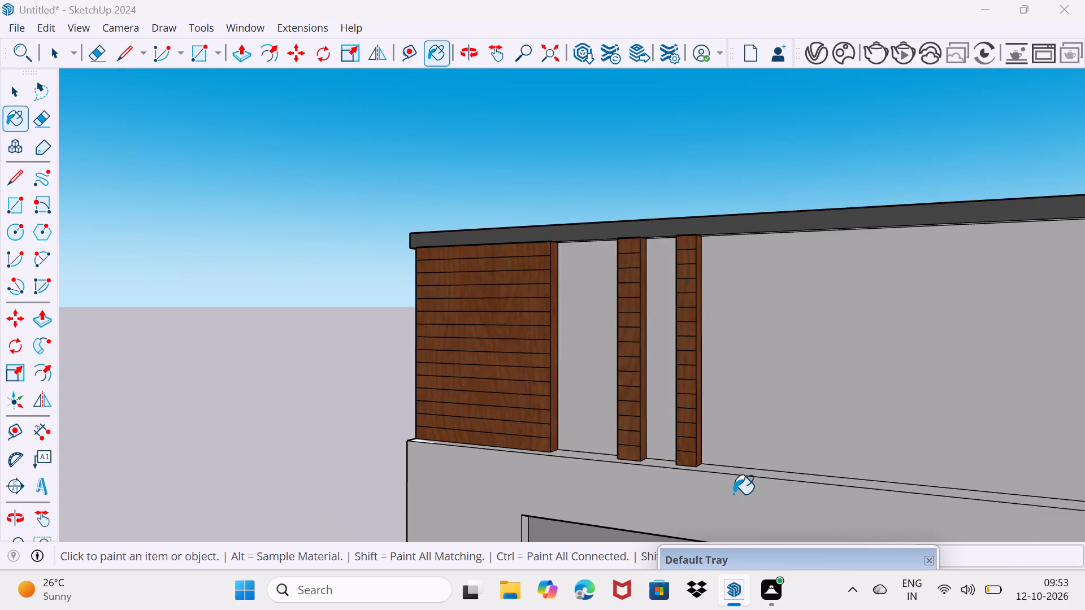
{"action": "scroll", "coordinate": [734, 494], "scroll_direction": "down", "scroll_amount": 8}
{"action": "middle_click_drag", "start_coordinate": [739, 477], "coordinate": [883, 449]}
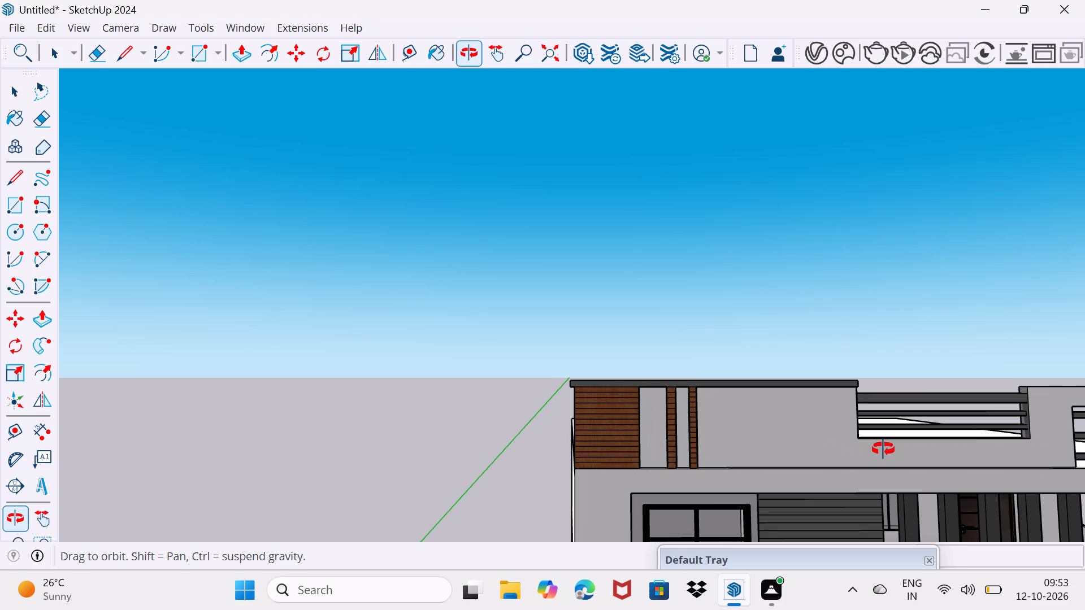
{"action": "middle_click_drag", "start_coordinate": [883, 449], "coordinate": [800, 374]}
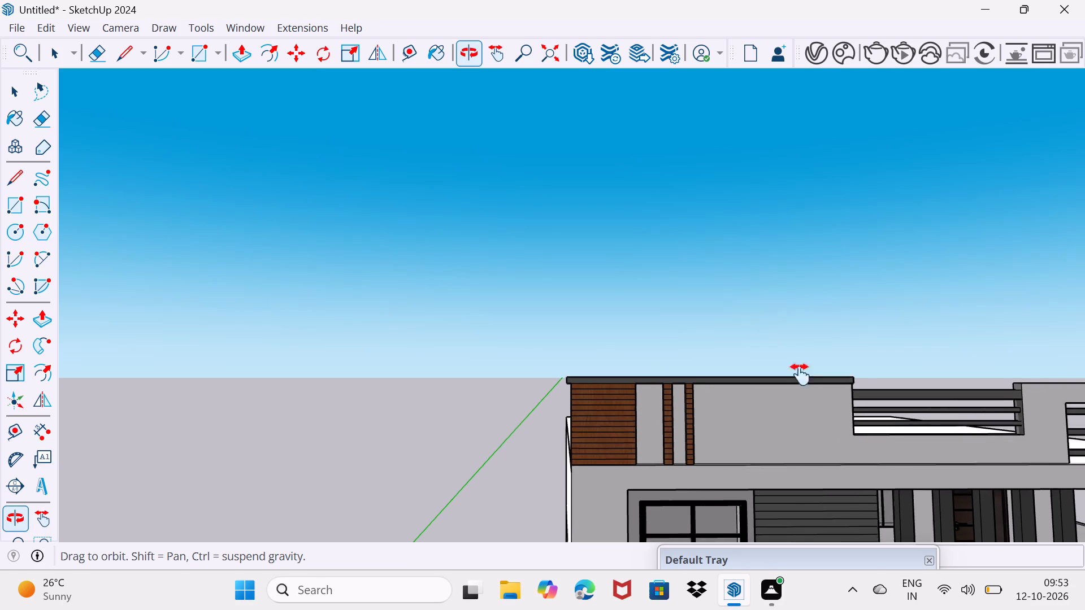
{"action": "middle_click_drag", "start_coordinate": [800, 374], "coordinate": [636, 240]}
{"action": "scroll", "coordinate": [636, 240], "scroll_direction": "down", "scroll_amount": 13}
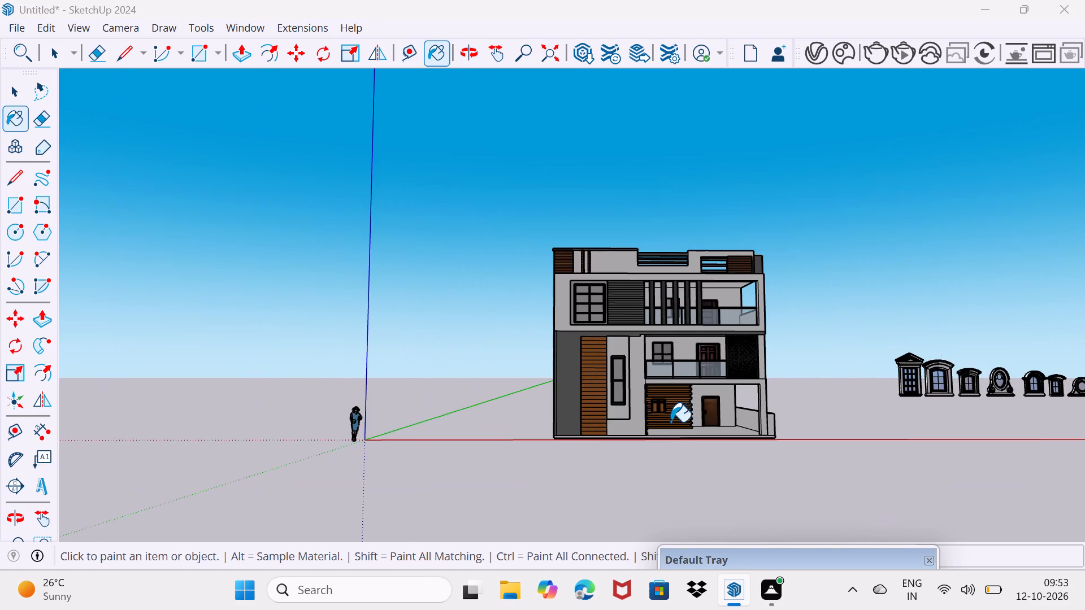
{"action": "scroll", "coordinate": [657, 473], "scroll_direction": "up", "scroll_amount": 4}
{"action": "scroll", "coordinate": [650, 465], "scroll_direction": "down", "scroll_amount": 4}
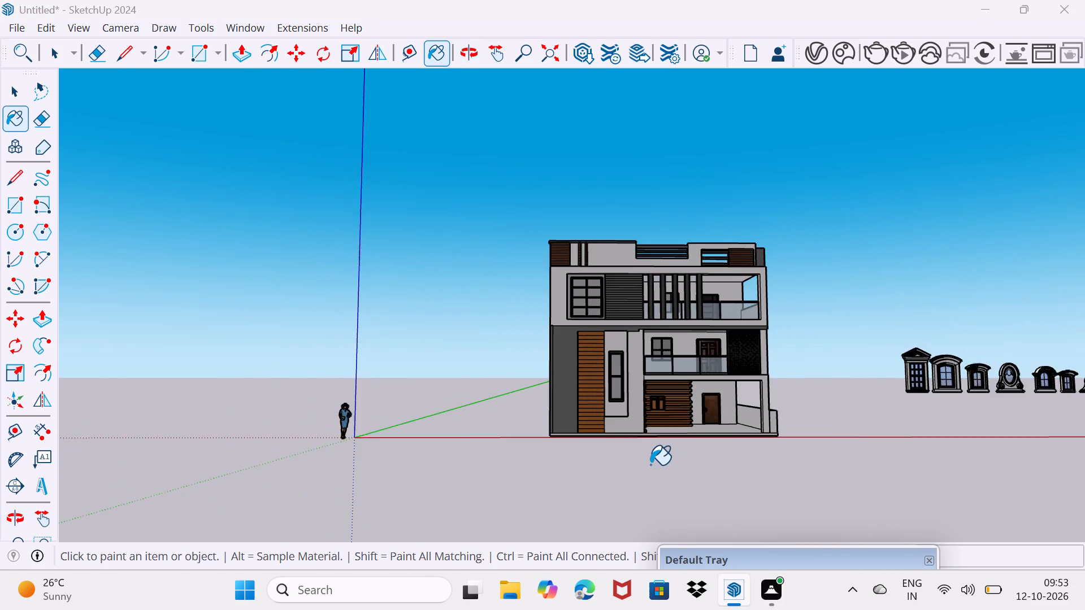
Delete the row of spare window models standing on the ground beside the house.
{"action": "scroll", "coordinate": [650, 465], "scroll_direction": "down", "scroll_amount": 3}
{"action": "key", "text": "space"}
{"action": "left_click_drag", "start_coordinate": [832, 321], "coordinate": [1084, 433]}
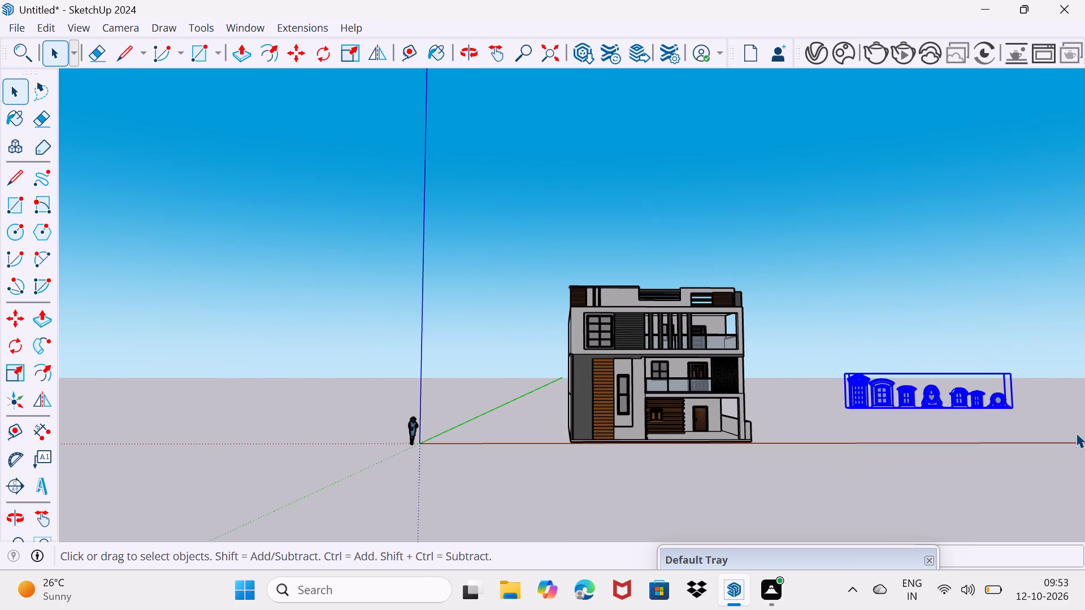
{"action": "key", "text": "Delete"}
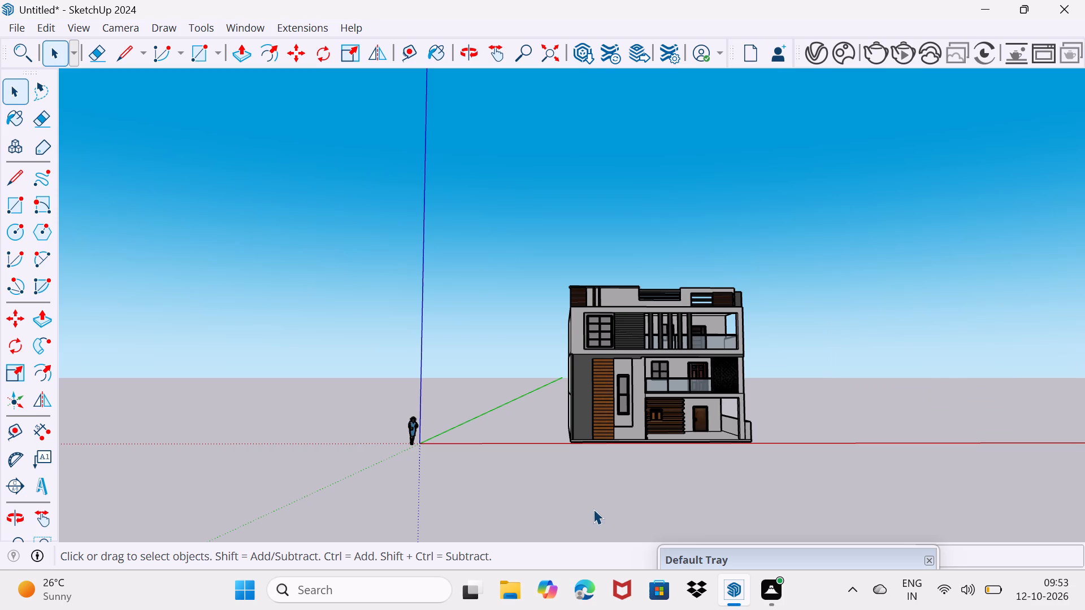
Extend the base slab outward 2' along the house's plain white side wall with Push/Pull.
{"action": "scroll", "coordinate": [591, 497], "scroll_direction": "up", "scroll_amount": 7}
{"action": "middle_click_drag", "start_coordinate": [589, 477], "coordinate": [579, 509]}
{"action": "scroll", "coordinate": [552, 462], "scroll_direction": "up", "scroll_amount": 4}
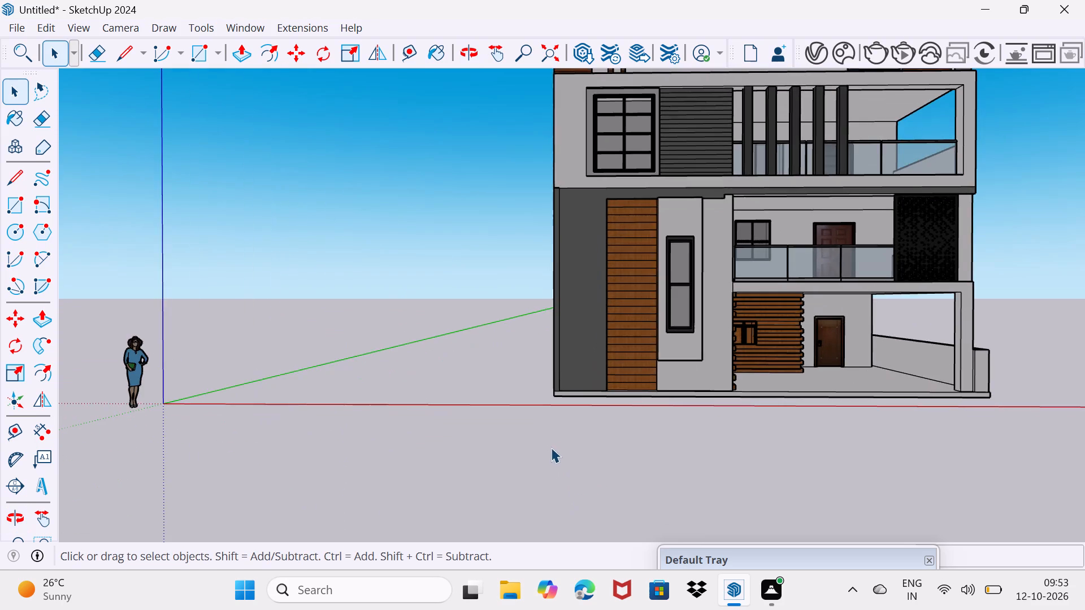
{"action": "scroll", "coordinate": [548, 441], "scroll_direction": "up", "scroll_amount": 5}
{"action": "middle_click_drag", "start_coordinate": [514, 421], "coordinate": [685, 475]}
{"action": "scroll", "coordinate": [647, 418], "scroll_direction": "up", "scroll_amount": 3}
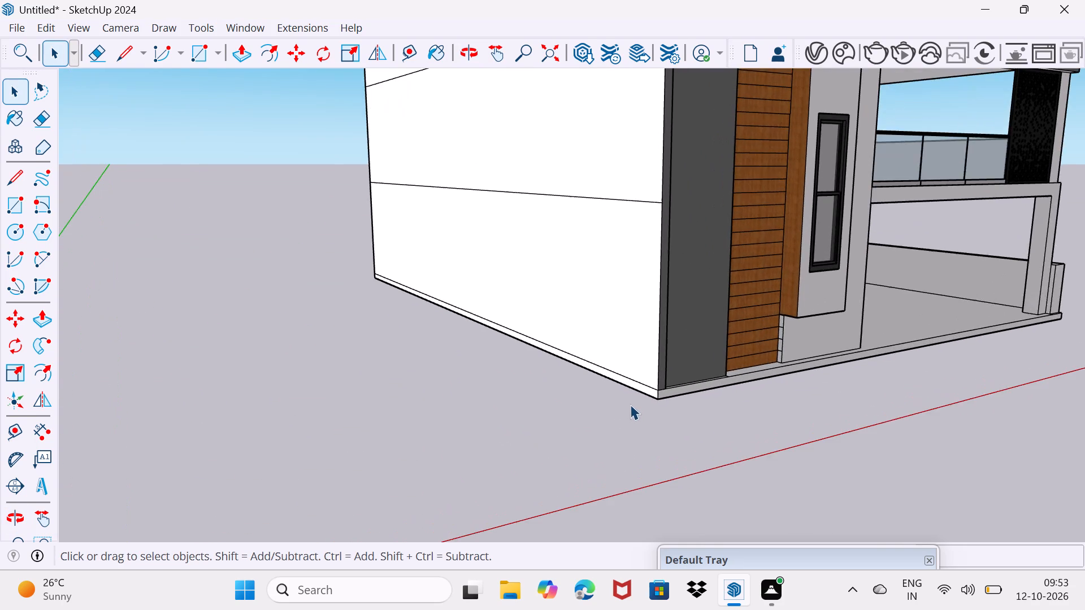
{"action": "scroll", "coordinate": [630, 402], "scroll_direction": "up", "scroll_amount": 7}
{"action": "left_click", "coordinate": [665, 386]}
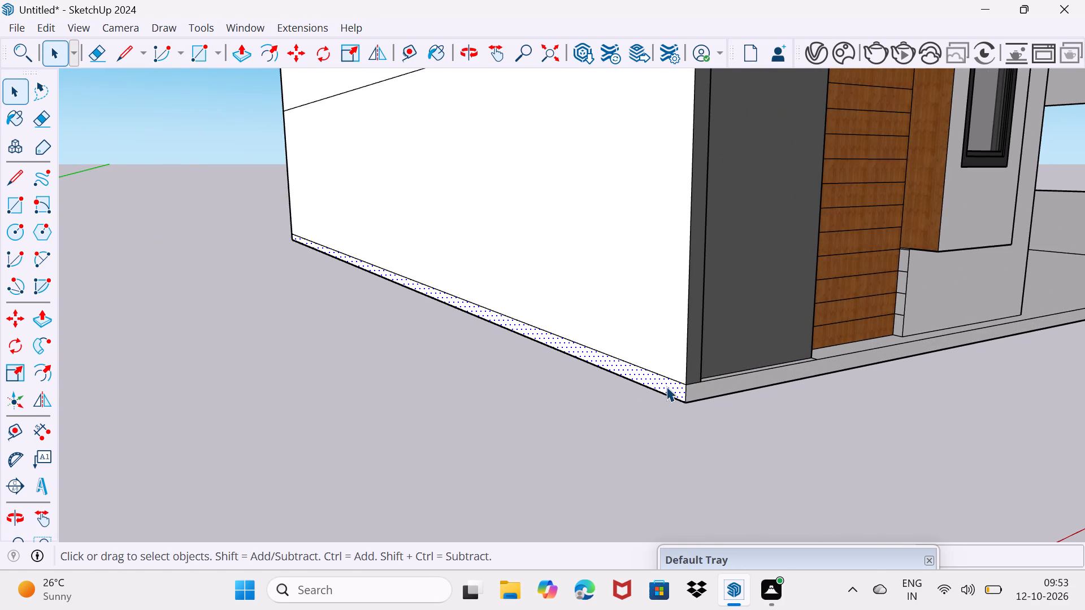
{"action": "key", "text": "p"}
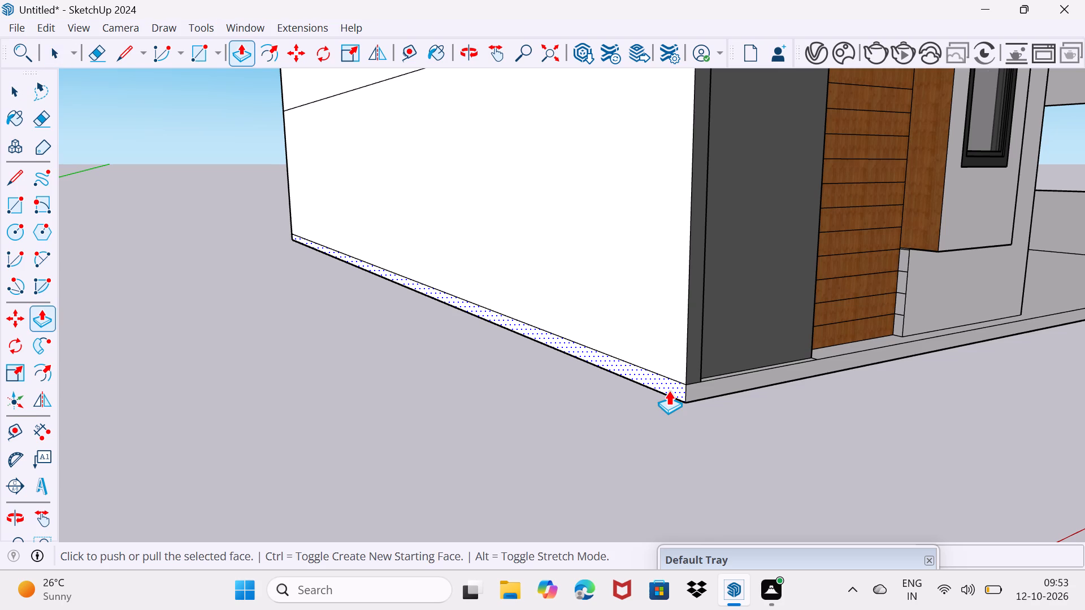
{"action": "left_click", "coordinate": [669, 390]}
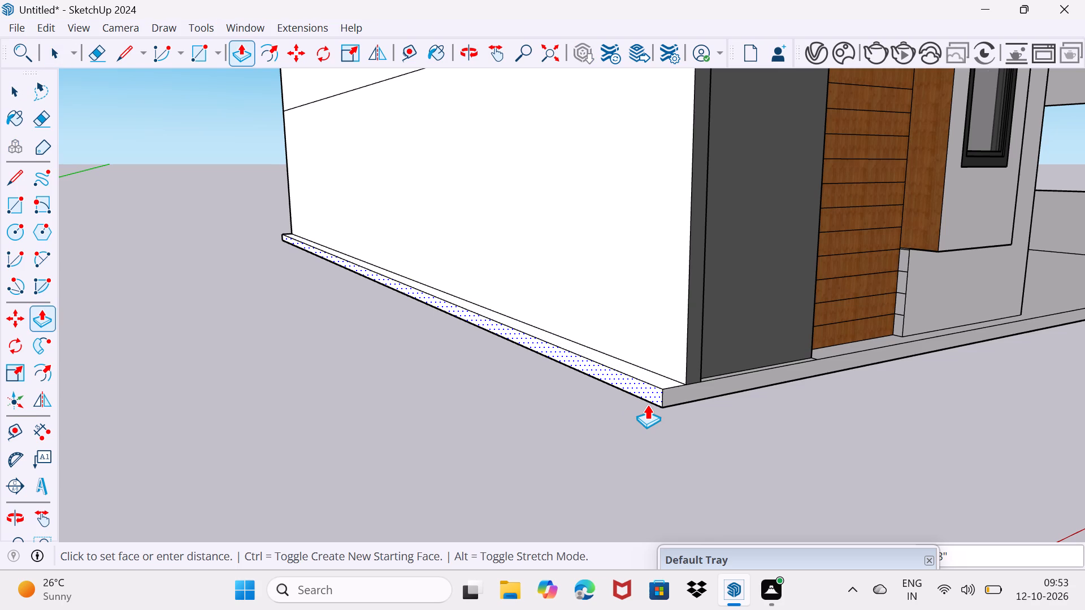
{"action": "key", "text": "BackSpace"}
{"action": "key", "text": "2"}
{"action": "key", "text": "apostrophe"}
{"action": "key", "text": "Return"}
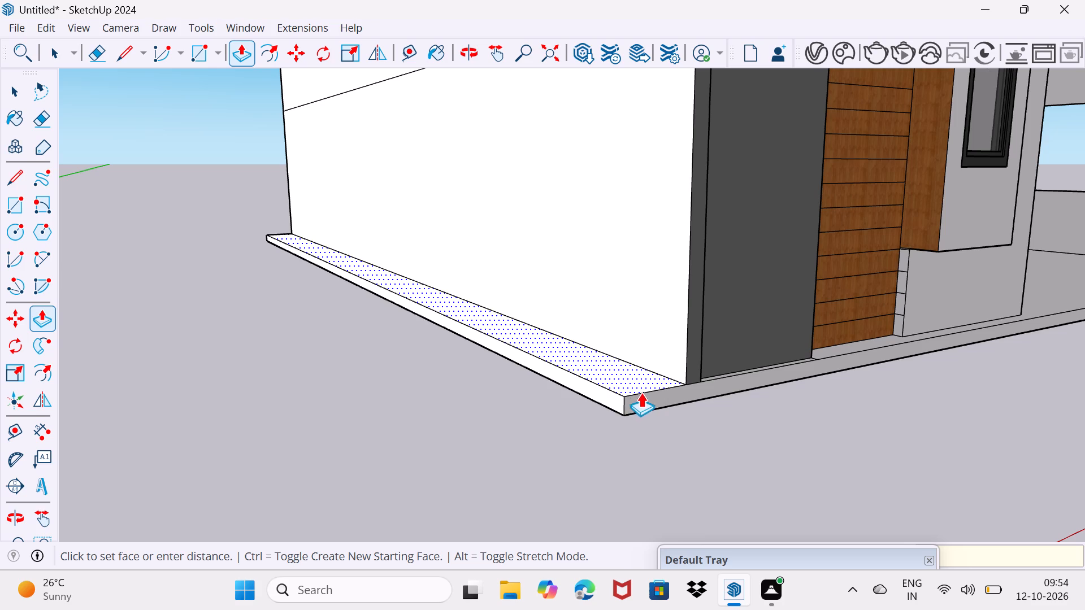
{"action": "key", "text": "space"}
Copy the extended slab's outer top edge 6" inward toward the house wall.
{"action": "scroll", "coordinate": [622, 383], "scroll_direction": "down", "scroll_amount": 2}
{"action": "middle_click_drag", "start_coordinate": [599, 389], "coordinate": [560, 427]}
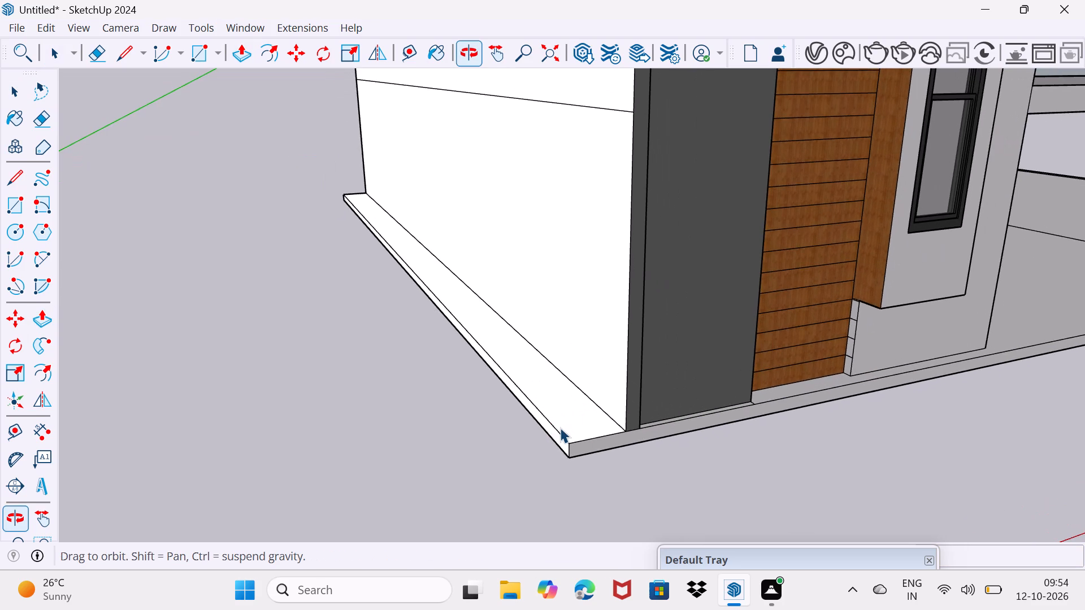
{"action": "scroll", "coordinate": [560, 428], "scroll_direction": "up", "scroll_amount": 5}
{"action": "middle_click_drag", "start_coordinate": [566, 435], "coordinate": [544, 463]}
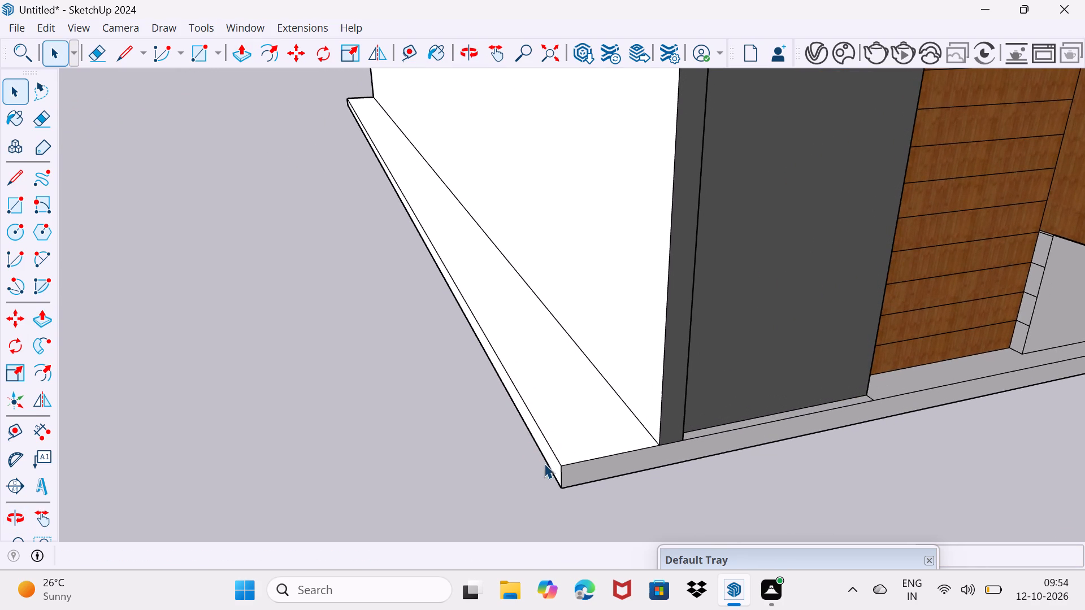
{"action": "scroll", "coordinate": [544, 460], "scroll_direction": "up", "scroll_amount": 2}
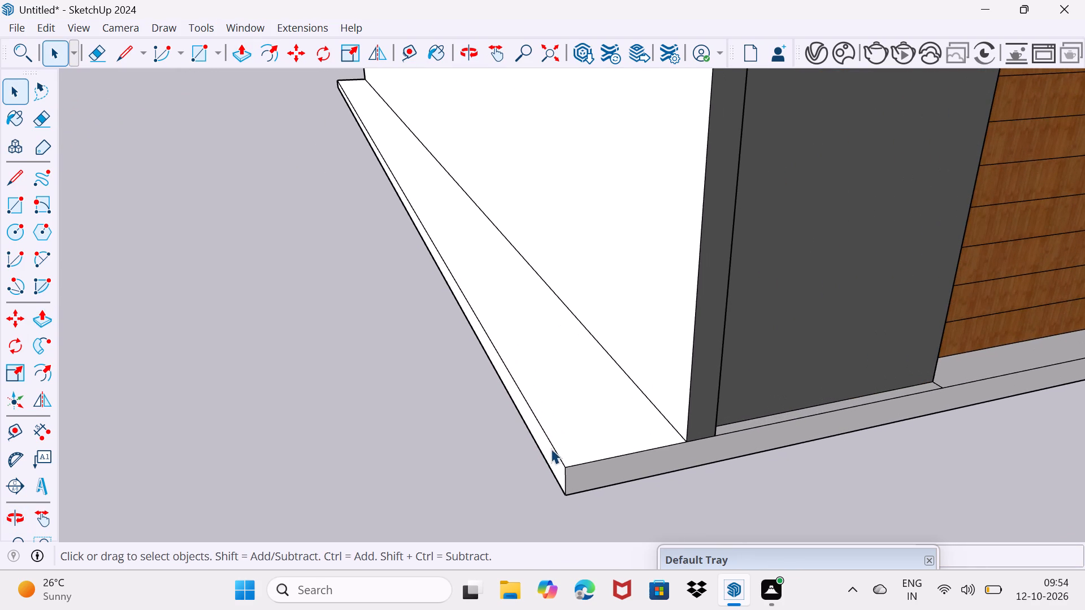
{"action": "left_click", "coordinate": [554, 449]}
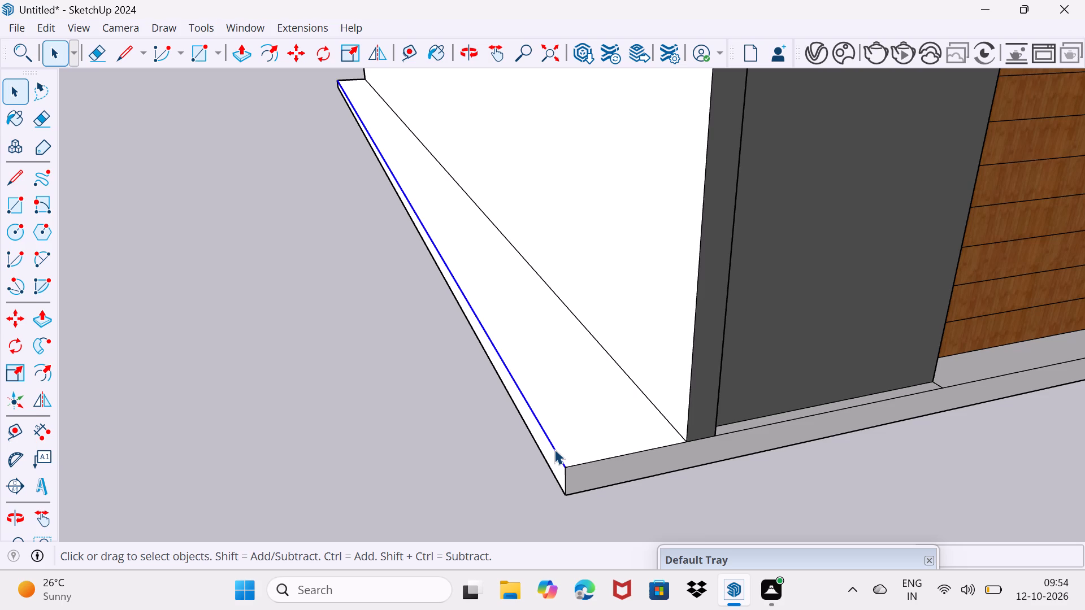
{"action": "key", "text": "m"}
{"action": "left_click", "coordinate": [565, 464]}
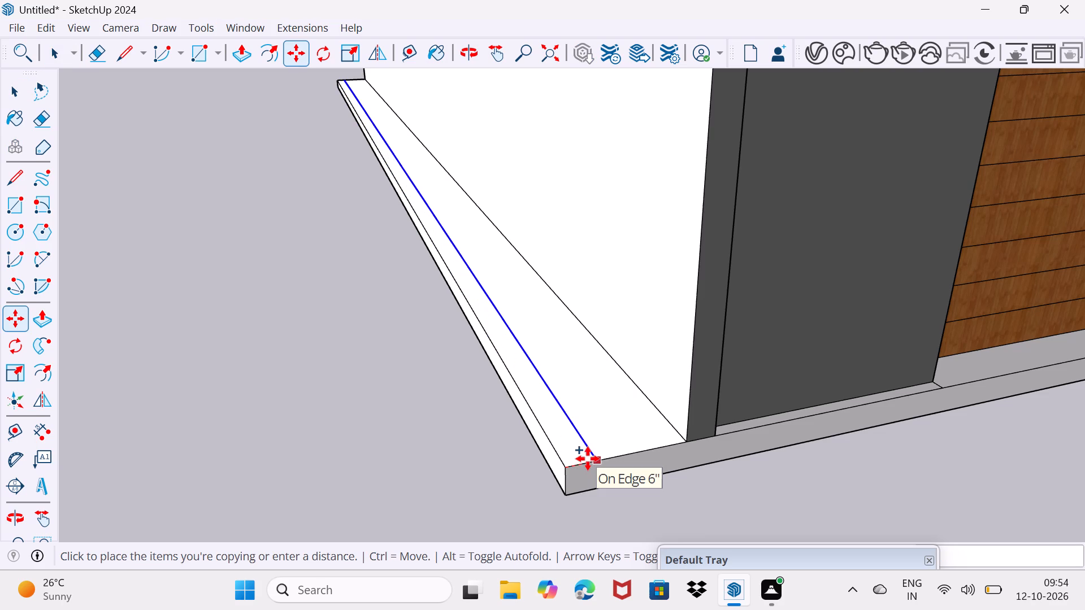
{"action": "key", "text": "6"}
{"action": "key", "text": "shift+quotedbl"}
{"action": "key", "text": "Return"}
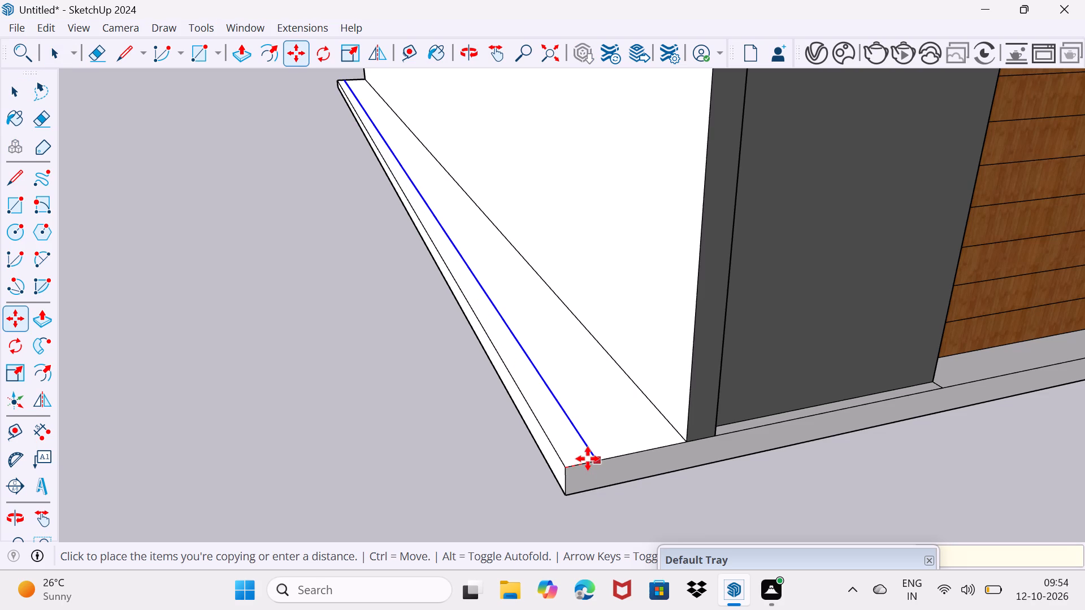
{"action": "key", "text": "space"}
Pull the narrow strip along the slab's outer edge up 4' as a boundary wall.
{"action": "left_click_drag", "start_coordinate": [584, 446], "coordinate": [627, 379]}
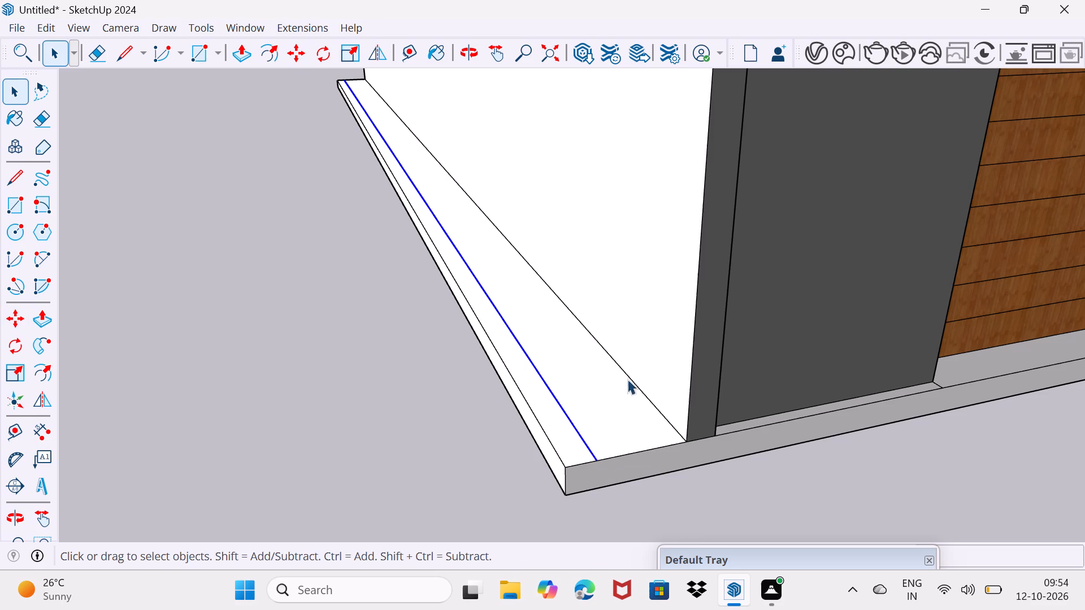
{"action": "left_click_drag", "start_coordinate": [627, 379], "coordinate": [601, 414]}
{"action": "left_click", "coordinate": [577, 446]}
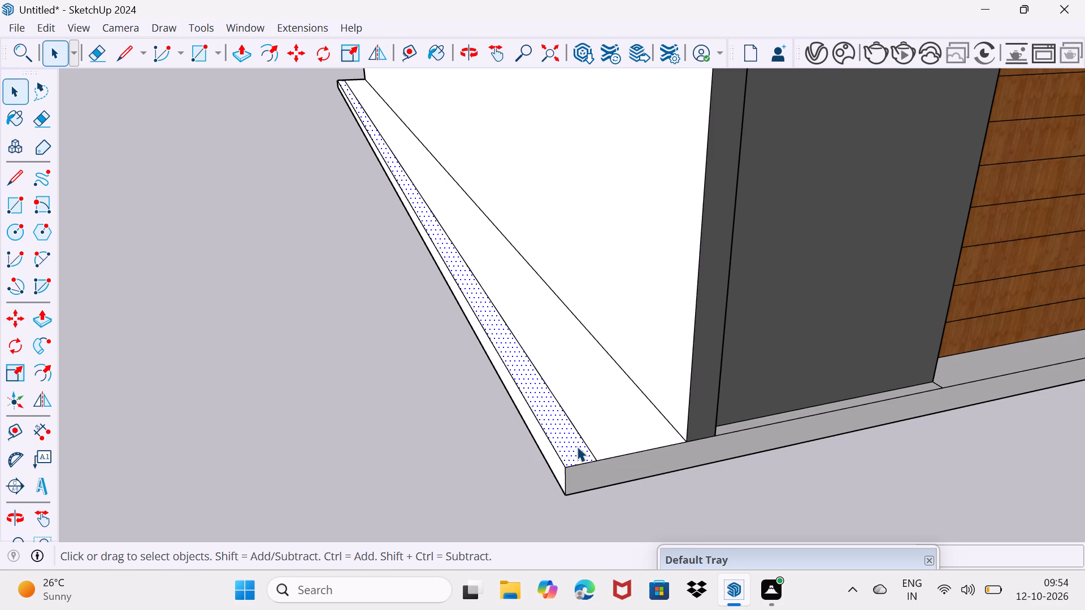
{"action": "key", "text": "p"}
{"action": "left_click", "coordinate": [577, 446]}
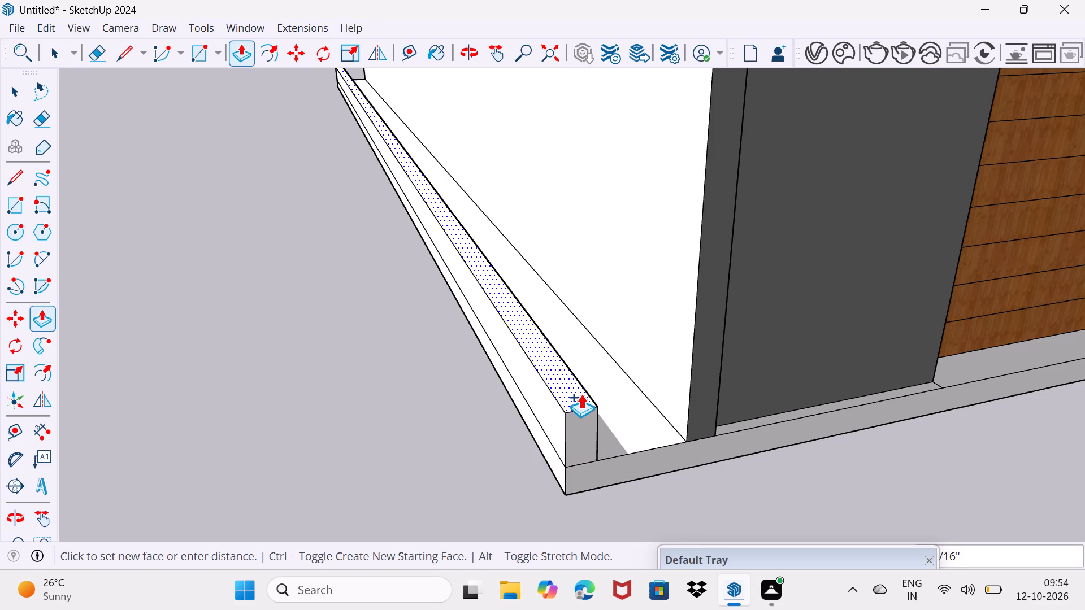
{"action": "type", "text": "4'"}
{"action": "key", "text": "Return"}
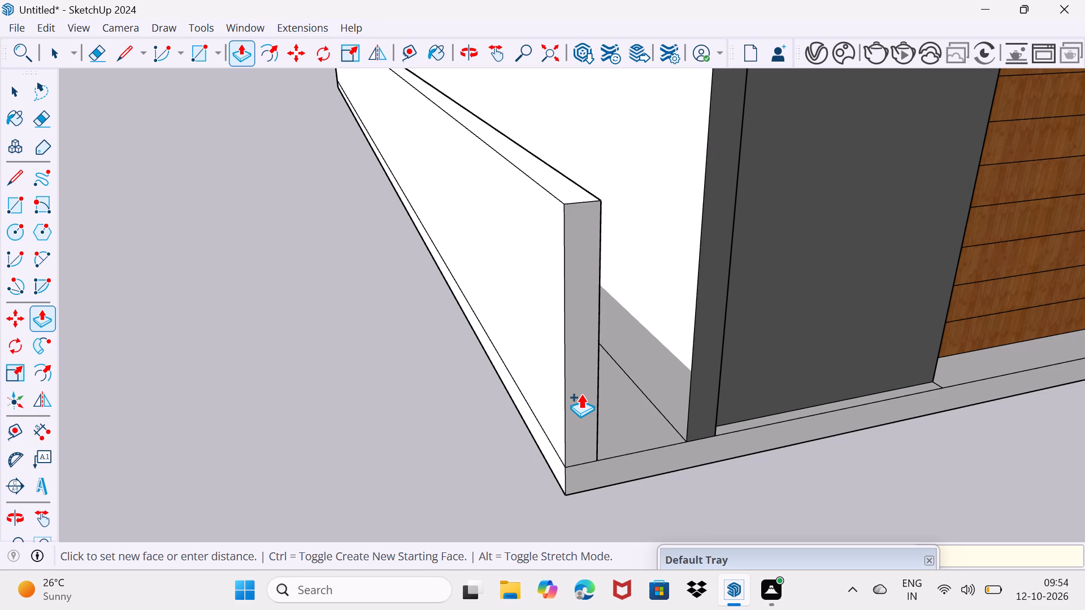
{"action": "key", "text": "space"}
Select the inner vertical edge on the front end of the new boundary wall.
{"action": "middle_click_drag", "start_coordinate": [610, 404], "coordinate": [497, 421]}
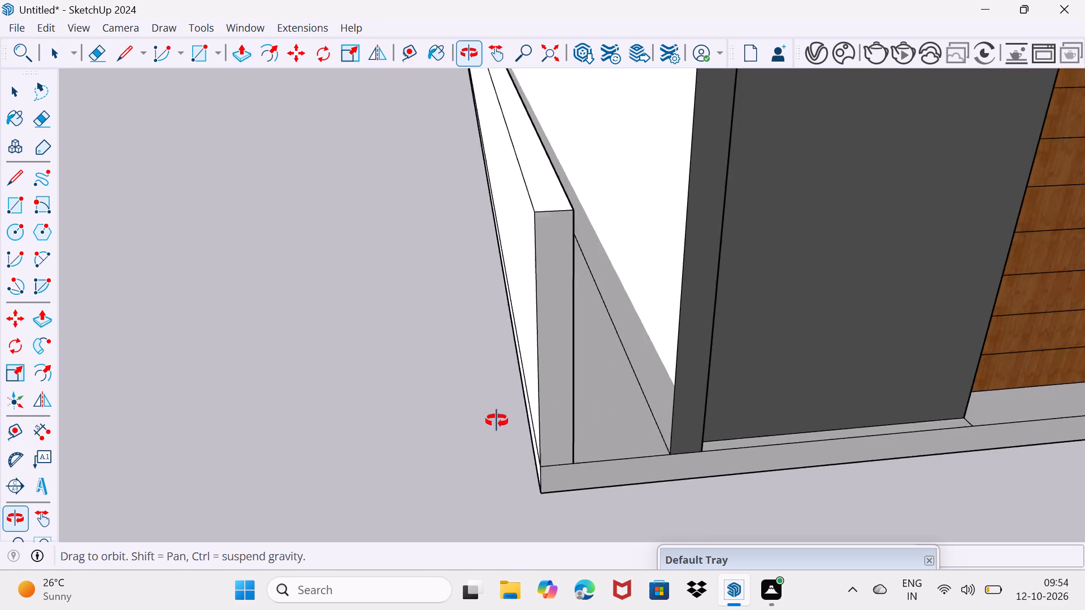
{"action": "middle_click_drag", "start_coordinate": [497, 421], "coordinate": [384, 408]}
{"action": "scroll", "coordinate": [499, 219], "scroll_direction": "up", "scroll_amount": 2}
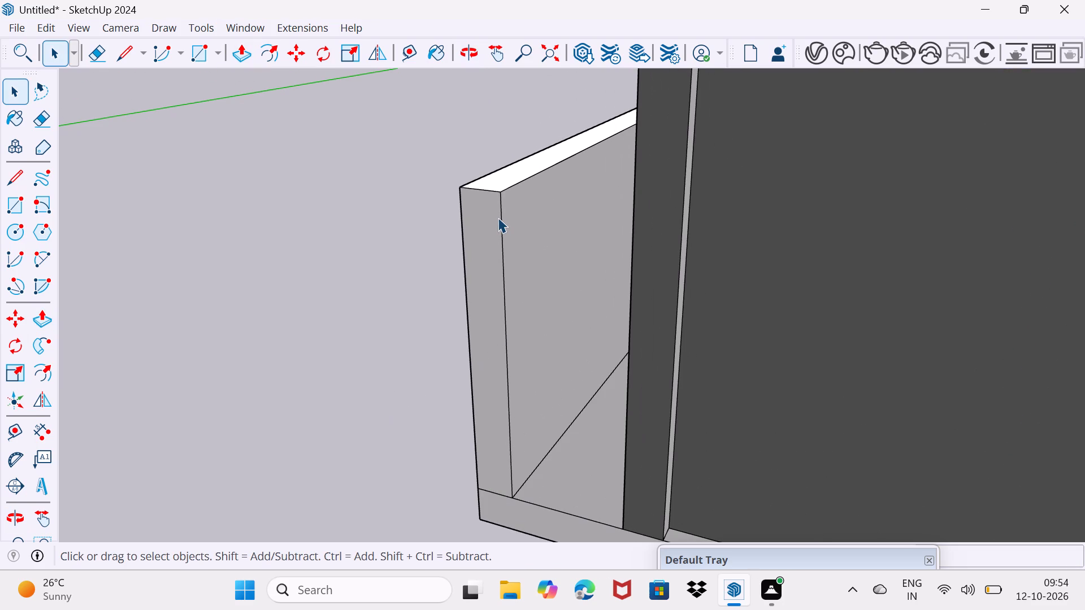
{"action": "left_click", "coordinate": [502, 212]}
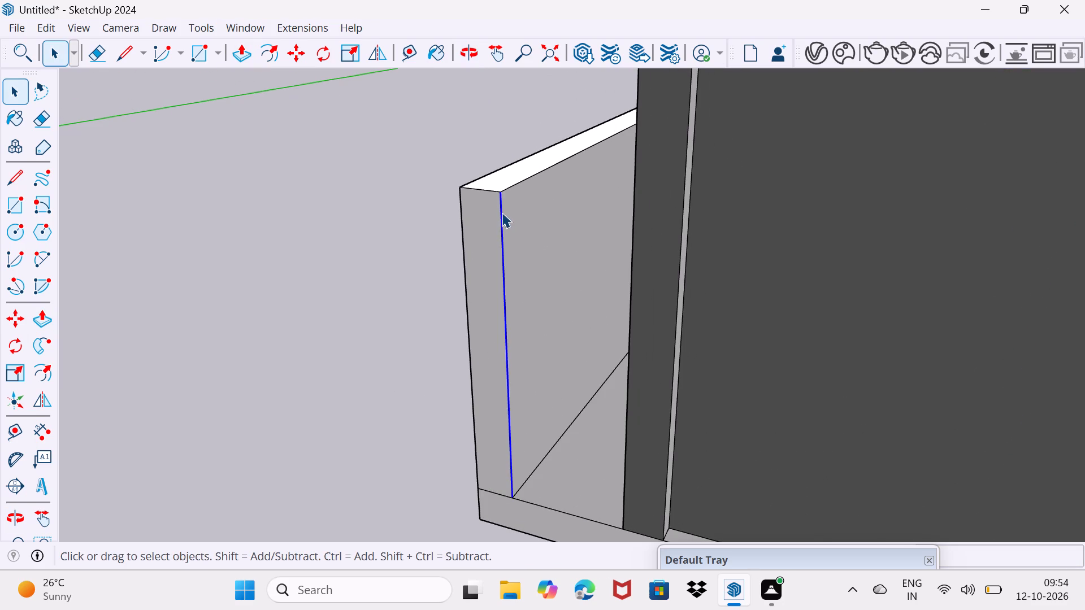
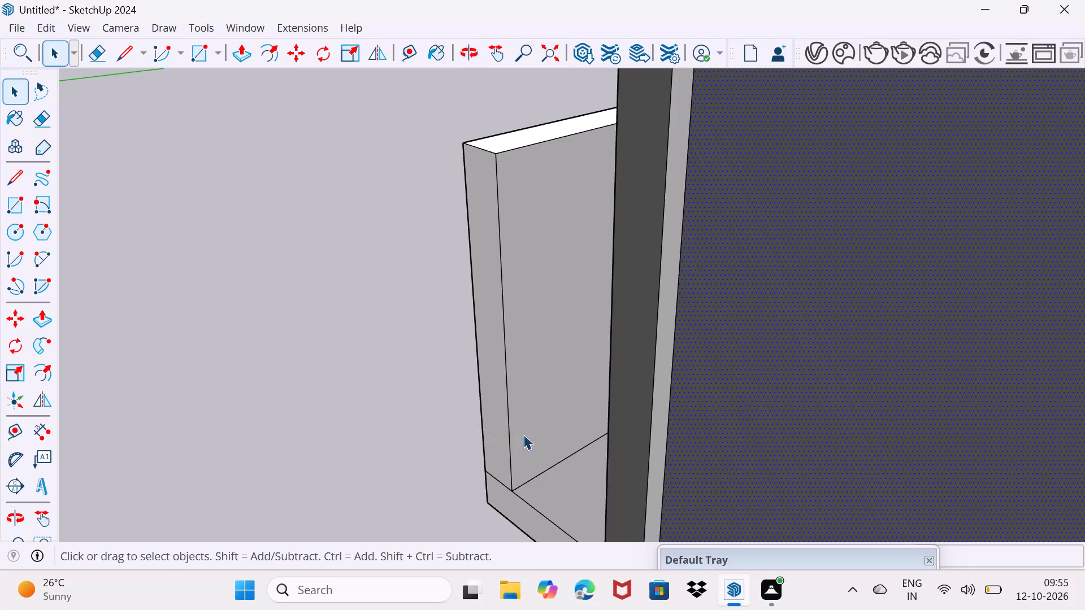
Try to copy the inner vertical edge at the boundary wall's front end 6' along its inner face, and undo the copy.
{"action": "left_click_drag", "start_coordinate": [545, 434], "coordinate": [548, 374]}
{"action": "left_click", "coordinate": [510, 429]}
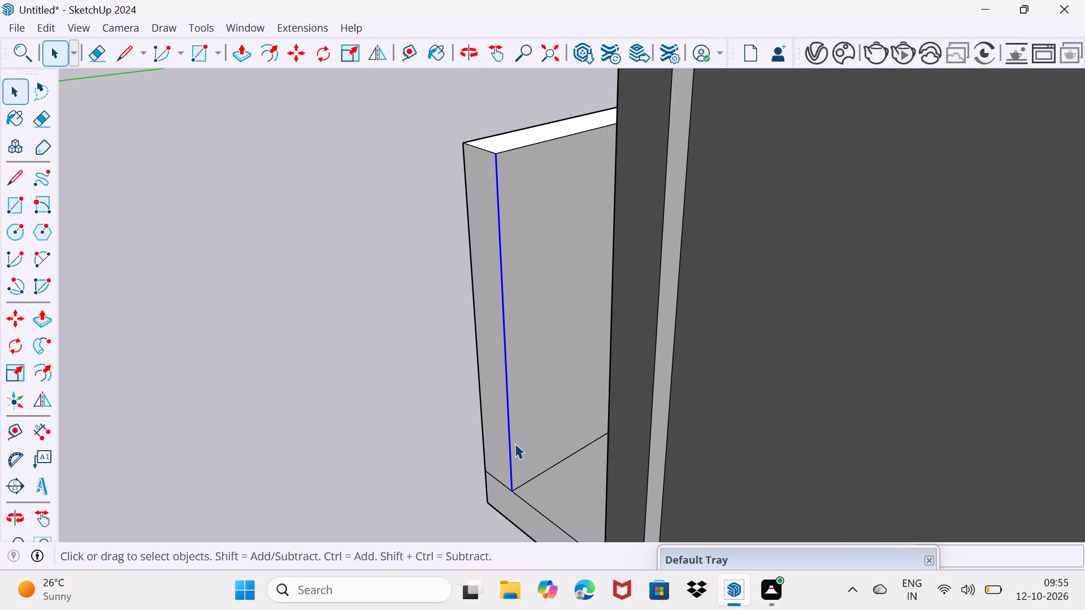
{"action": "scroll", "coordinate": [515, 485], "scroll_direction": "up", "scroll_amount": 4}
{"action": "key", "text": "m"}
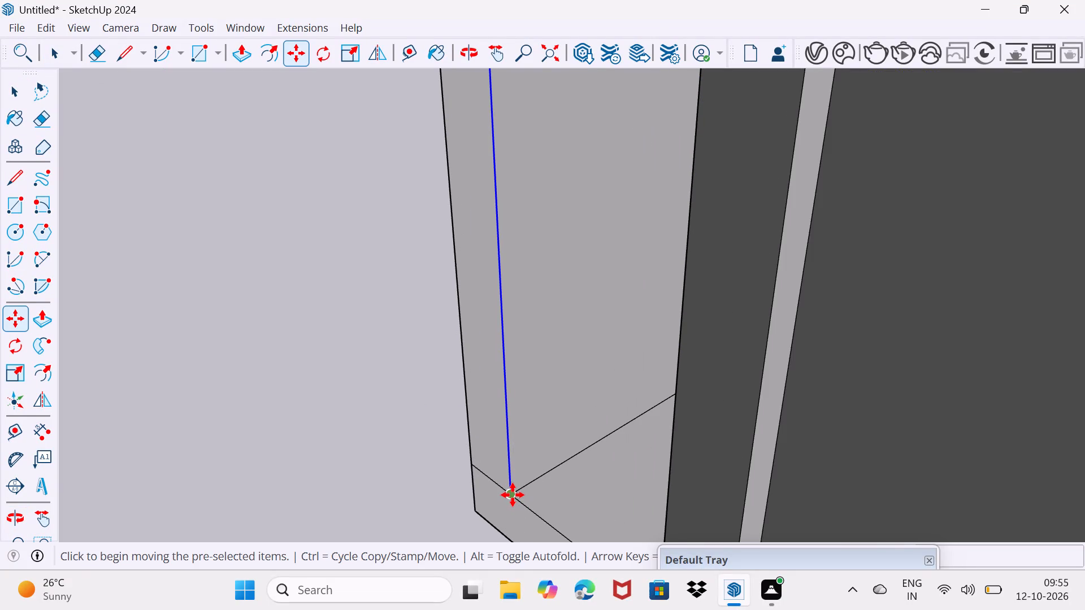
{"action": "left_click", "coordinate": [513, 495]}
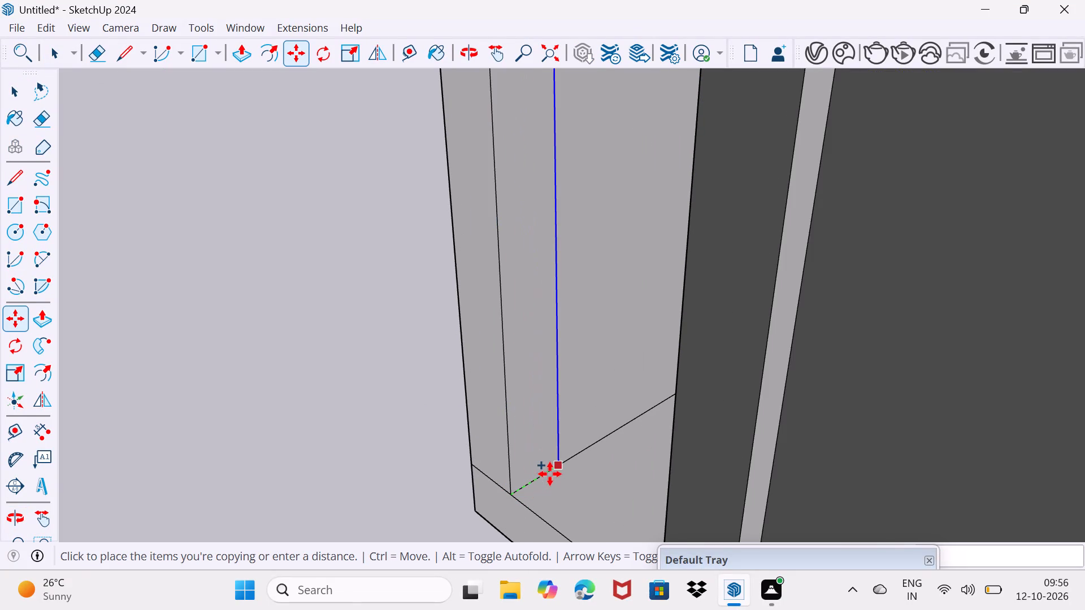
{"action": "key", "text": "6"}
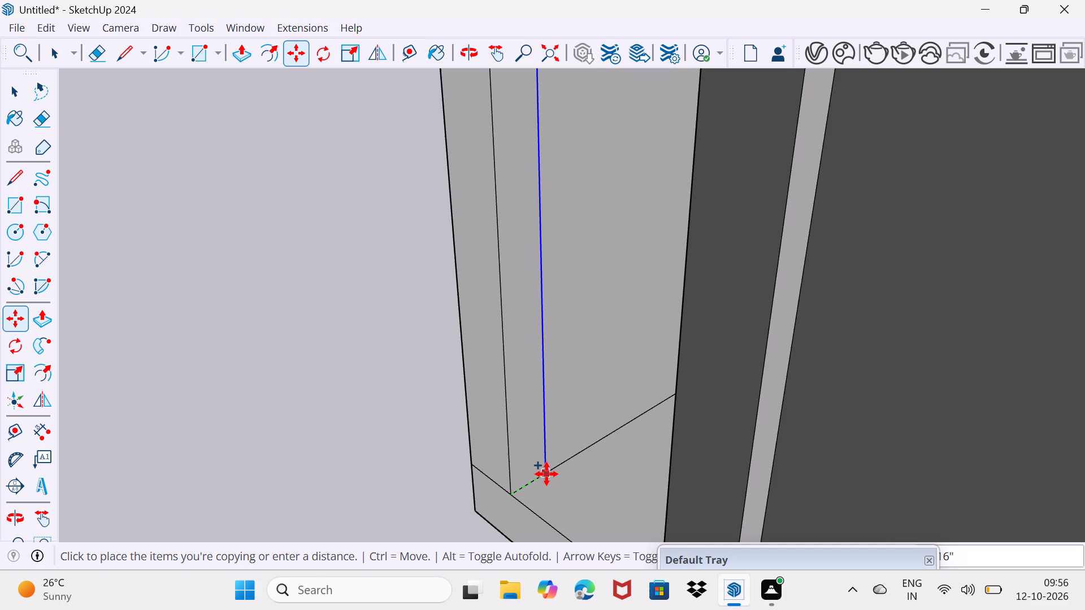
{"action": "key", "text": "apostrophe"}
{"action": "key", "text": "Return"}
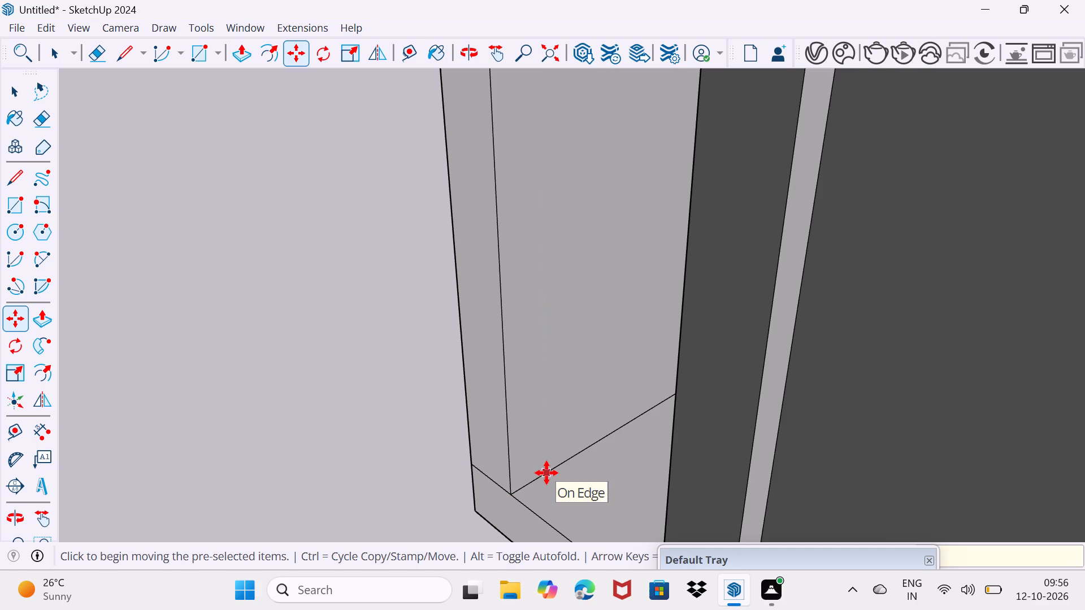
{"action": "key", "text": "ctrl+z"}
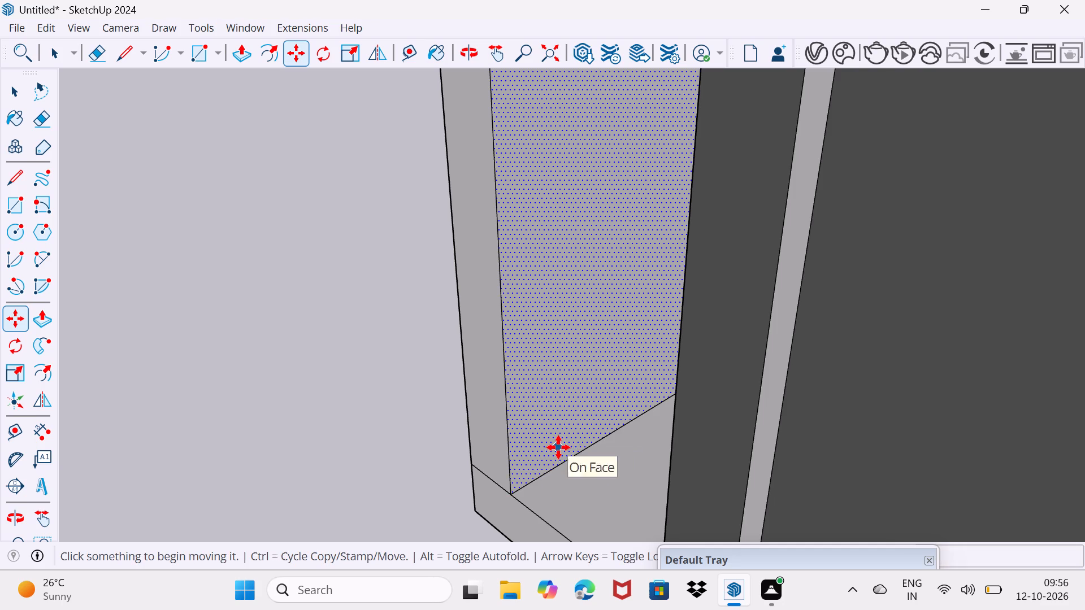
Copy the inner vertical edge at the boundary wall's front end 6" along the wall's inner face.
{"action": "key", "text": "space"}
{"action": "left_click", "coordinate": [509, 437]}
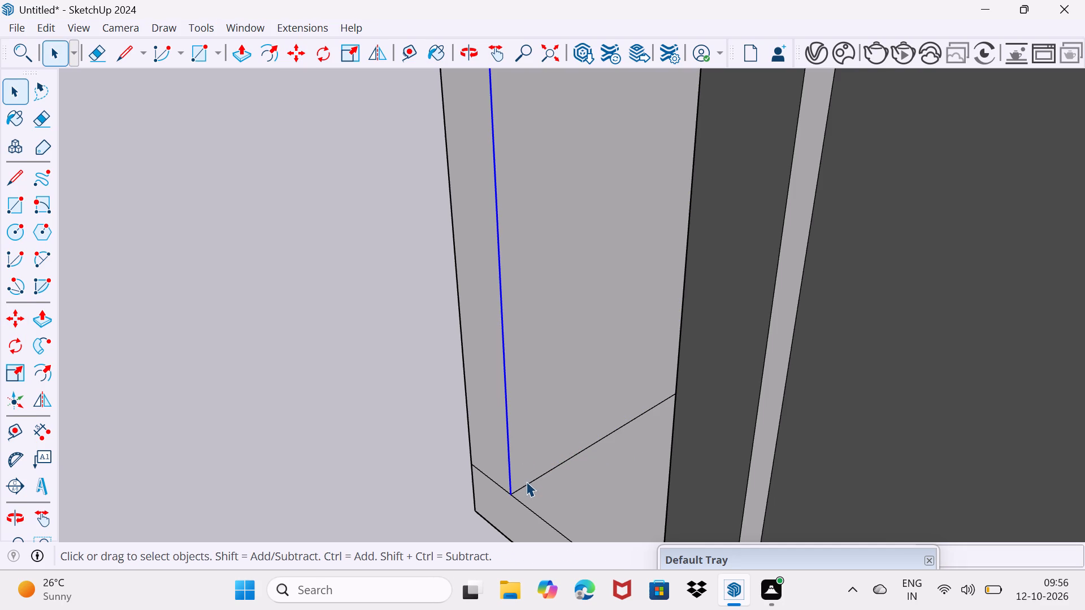
{"action": "key", "text": "m"}
{"action": "left_click", "coordinate": [512, 494]}
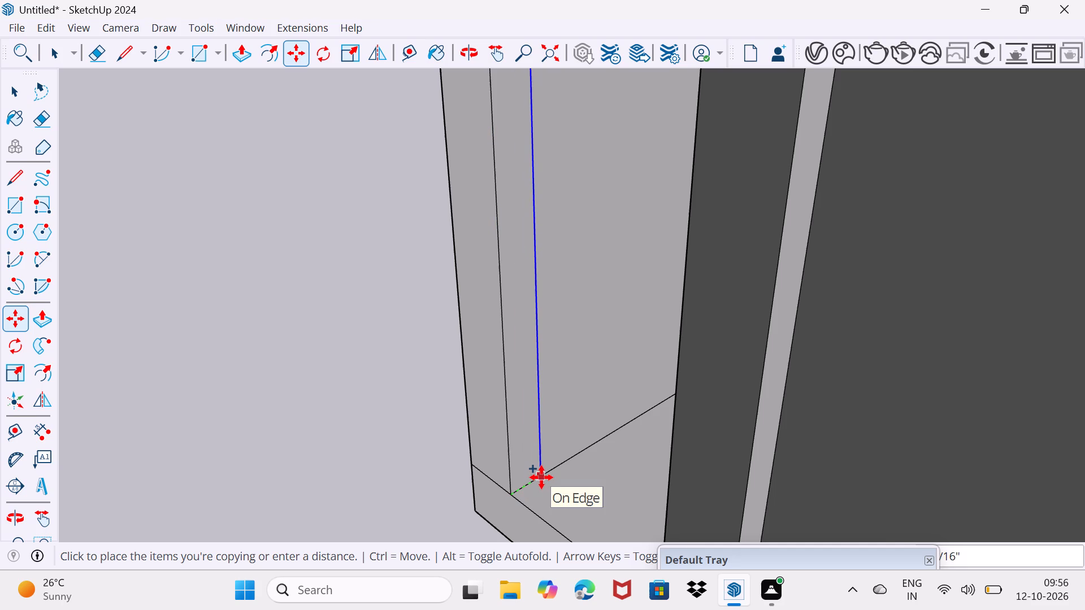
{"action": "key", "text": "6"}
{"action": "key", "text": "shift+quotedbl"}
{"action": "key", "text": "Return"}
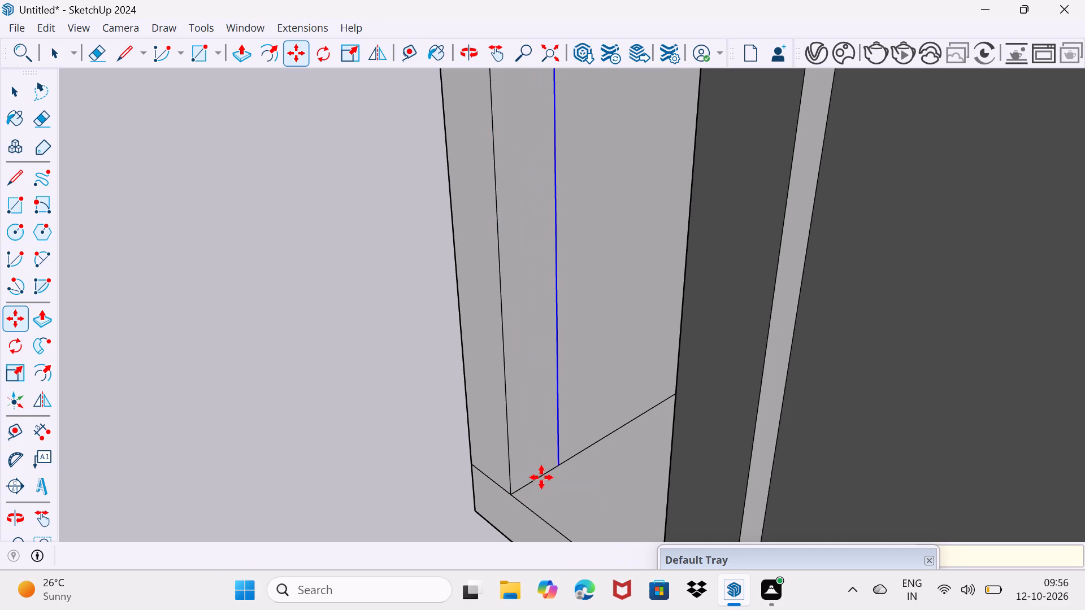
{"action": "key", "text": "space"}
Push/Pull the narrow strip at the boundary wall's front end across the gap to meet the house wall.
{"action": "left_click_drag", "start_coordinate": [528, 445], "coordinate": [540, 415]}
{"action": "double_click", "coordinate": [540, 404]}
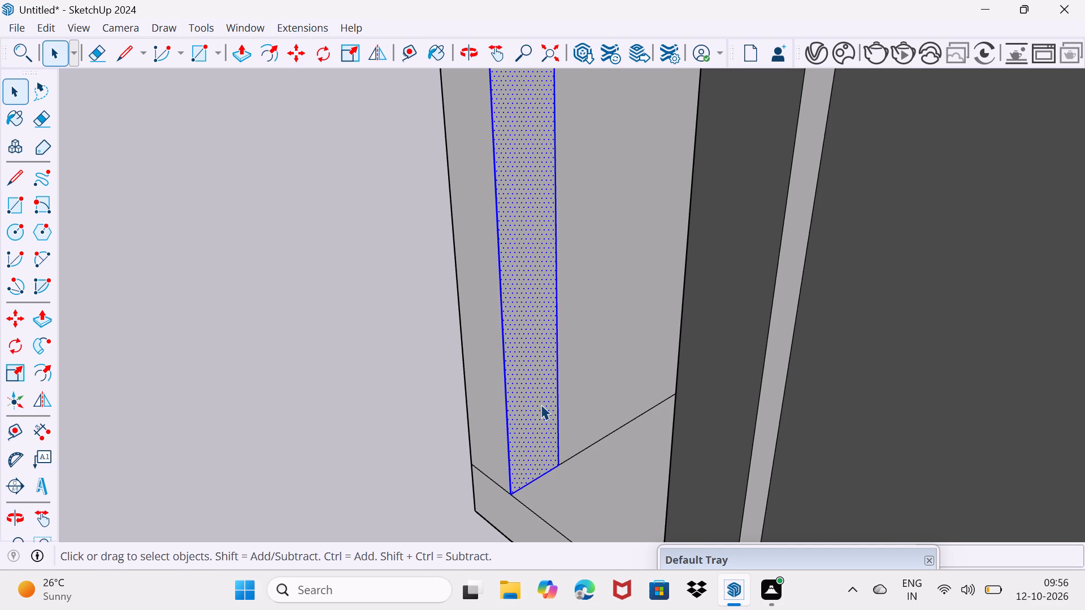
{"action": "scroll", "coordinate": [541, 404], "scroll_direction": "down", "scroll_amount": 3}
{"action": "middle_click_drag", "start_coordinate": [542, 424], "coordinate": [738, 418]}
{"action": "scroll", "coordinate": [717, 417], "scroll_direction": "down", "scroll_amount": 4}
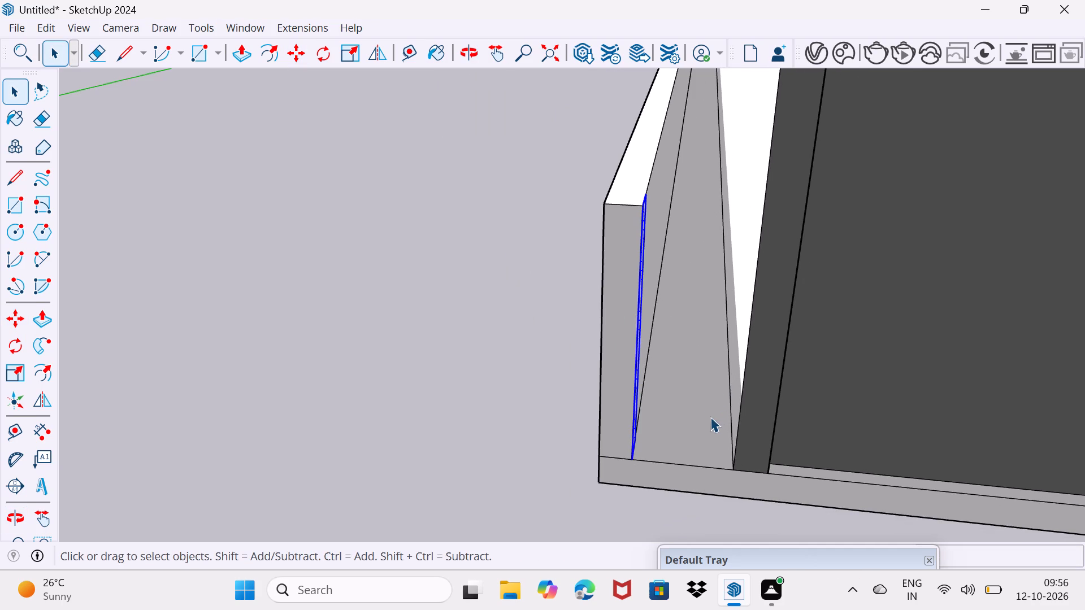
{"action": "key", "text": "p"}
{"action": "left_click", "coordinate": [647, 414]}
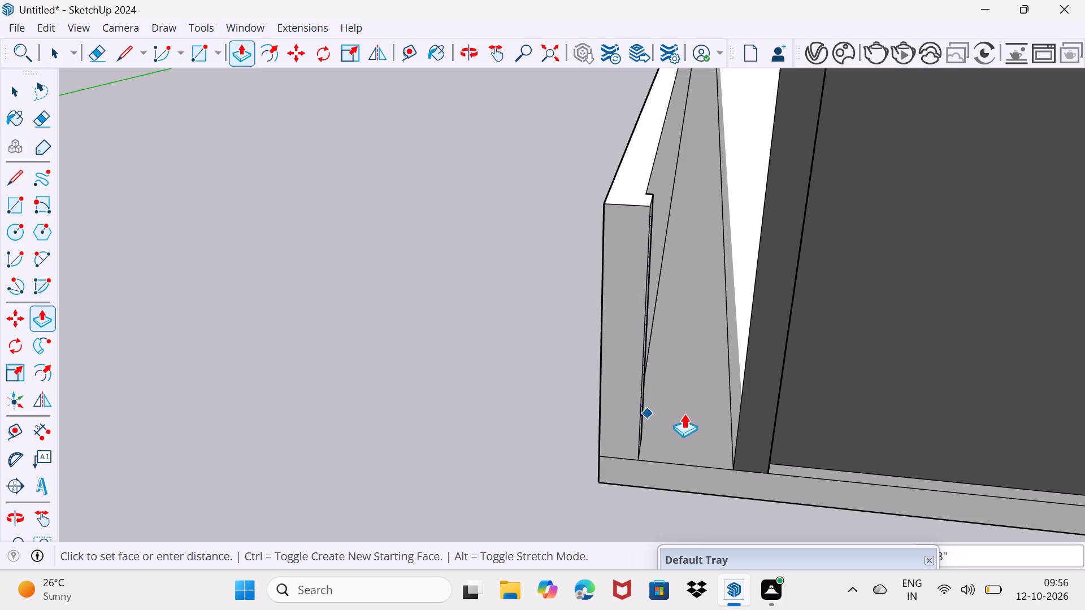
{"action": "left_click", "coordinate": [765, 406]}
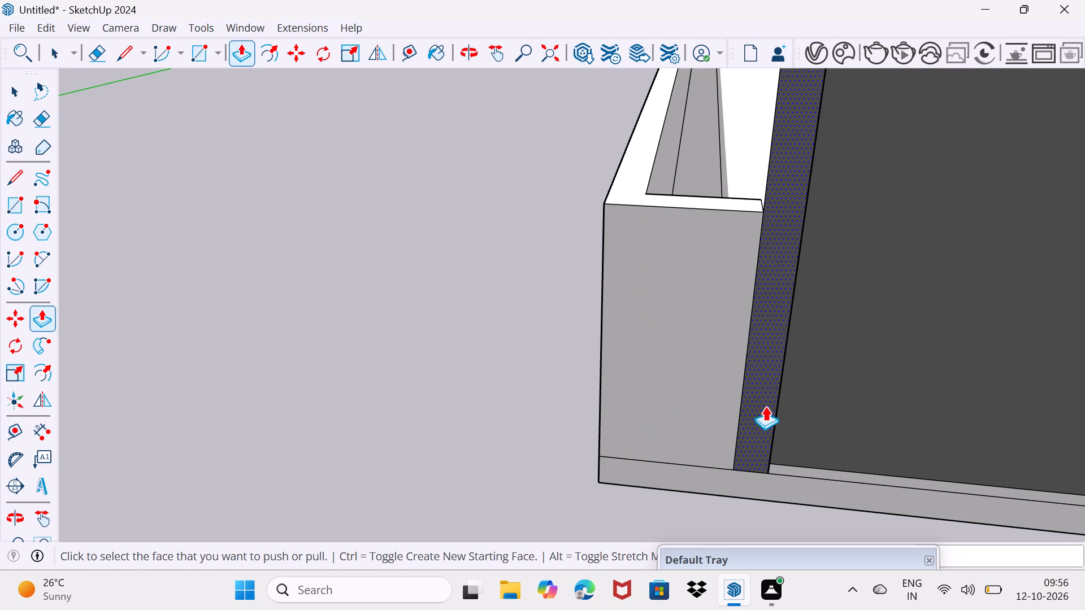
{"action": "key", "text": "space"}
{"action": "left_click_drag", "start_coordinate": [742, 417], "coordinate": [762, 388]}
Copy the inner vertical edge at the same boundary wall's rear end 6" along the wall's inner face.
{"action": "scroll", "coordinate": [756, 373], "scroll_direction": "down", "scroll_amount": 12}
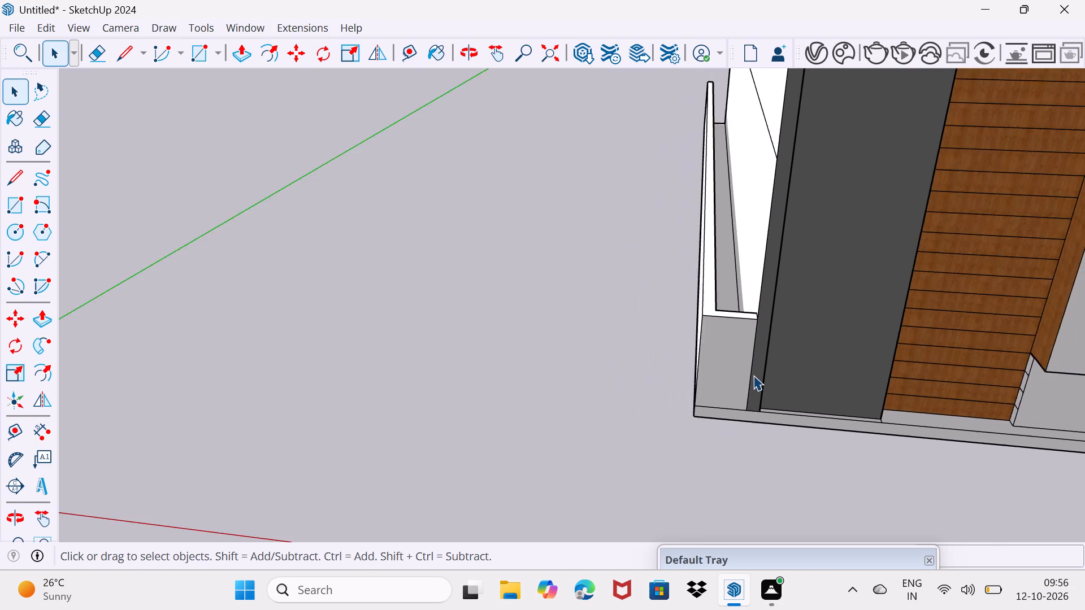
{"action": "scroll", "coordinate": [753, 375], "scroll_direction": "down", "scroll_amount": 6}
{"action": "middle_click_drag", "start_coordinate": [644, 365], "coordinate": [1084, 375]}
{"action": "scroll", "coordinate": [309, 347], "scroll_direction": "up", "scroll_amount": 3}
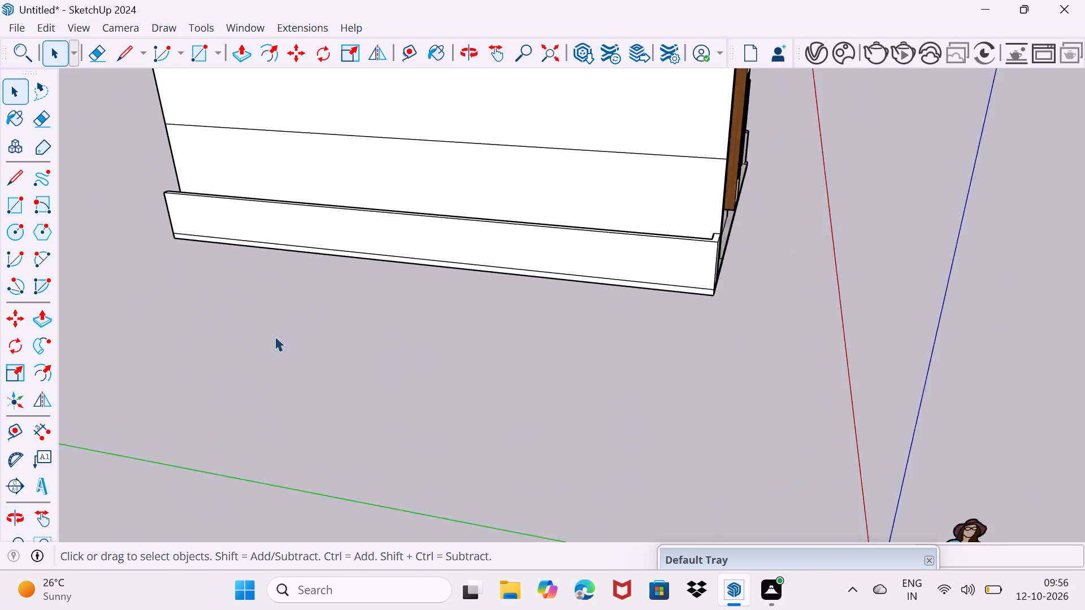
{"action": "middle_click_drag", "start_coordinate": [261, 342], "coordinate": [704, 329]}
{"action": "scroll", "coordinate": [580, 362], "scroll_direction": "up", "scroll_amount": 3}
{"action": "middle_click_drag", "start_coordinate": [565, 362], "coordinate": [760, 347]}
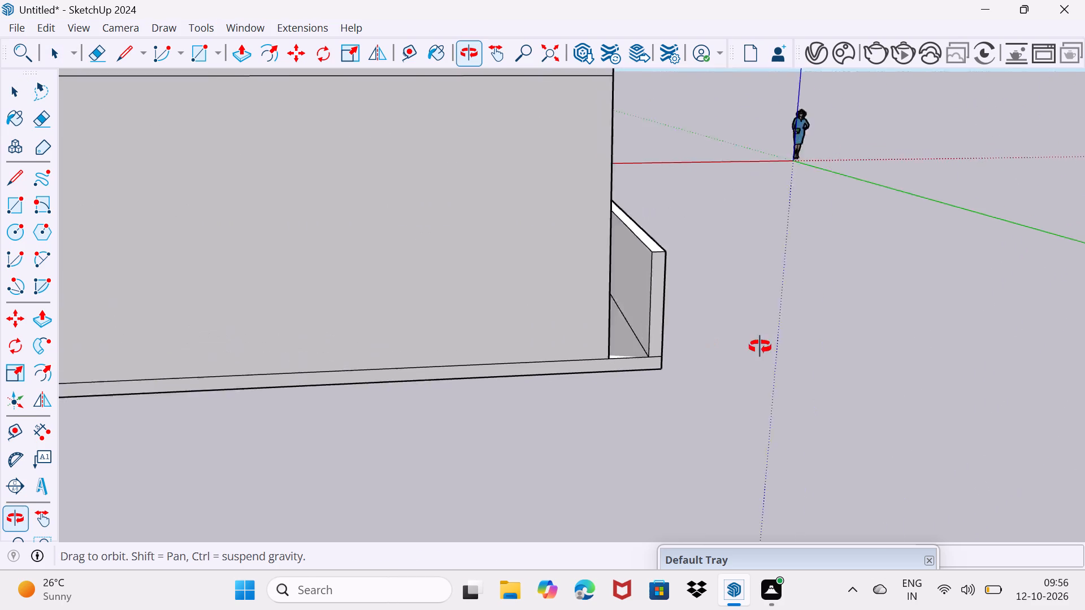
{"action": "middle_click_drag", "start_coordinate": [760, 347], "coordinate": [763, 346]}
{"action": "scroll", "coordinate": [654, 327], "scroll_direction": "up", "scroll_amount": 8}
{"action": "middle_click_drag", "start_coordinate": [677, 356], "coordinate": [707, 360]}
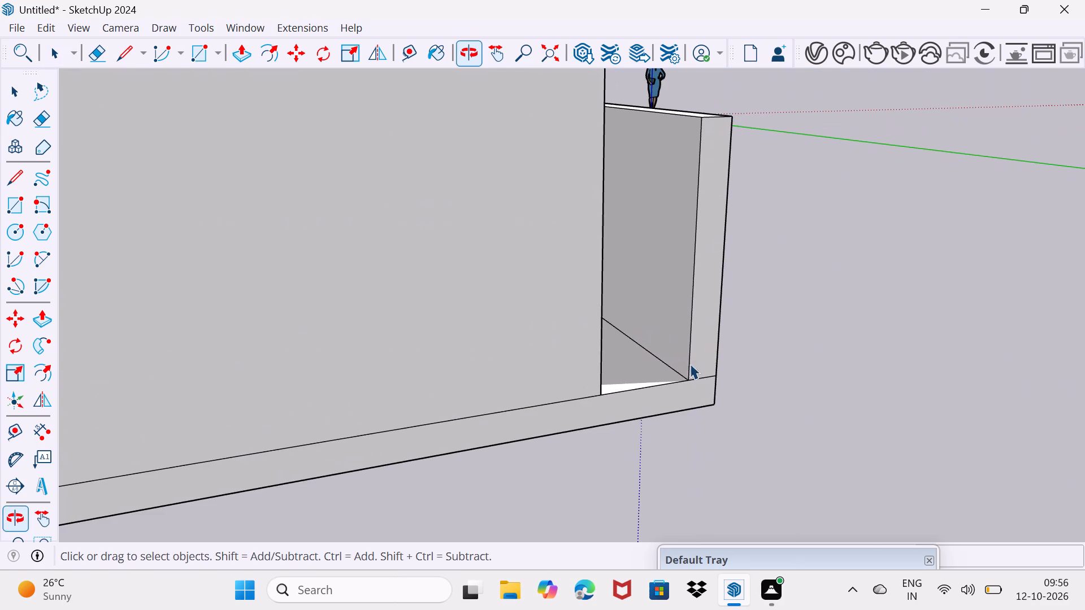
{"action": "left_click", "coordinate": [687, 360]}
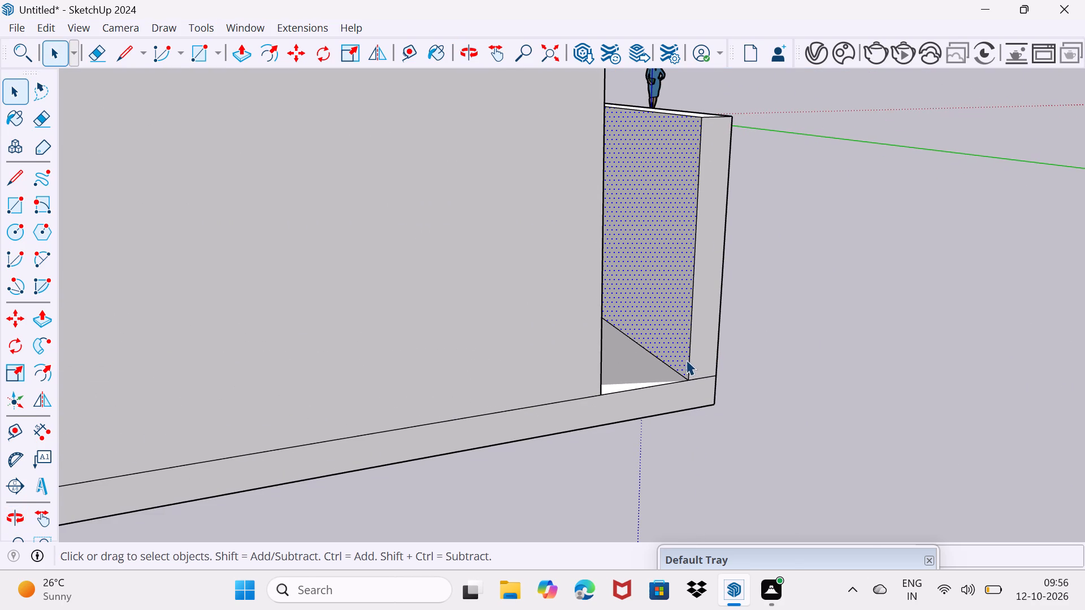
{"action": "left_click_drag", "start_coordinate": [685, 360], "coordinate": [686, 339]}
{"action": "left_click", "coordinate": [689, 350]}
{"action": "scroll", "coordinate": [690, 374], "scroll_direction": "up", "scroll_amount": 4}
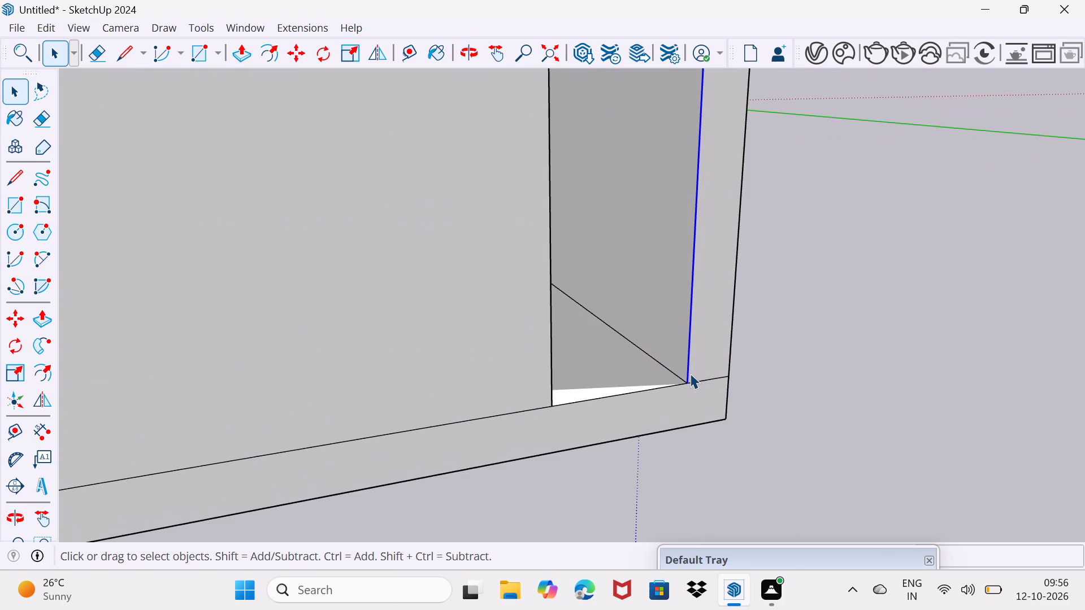
{"action": "key", "text": "m"}
{"action": "left_click", "coordinate": [689, 376]}
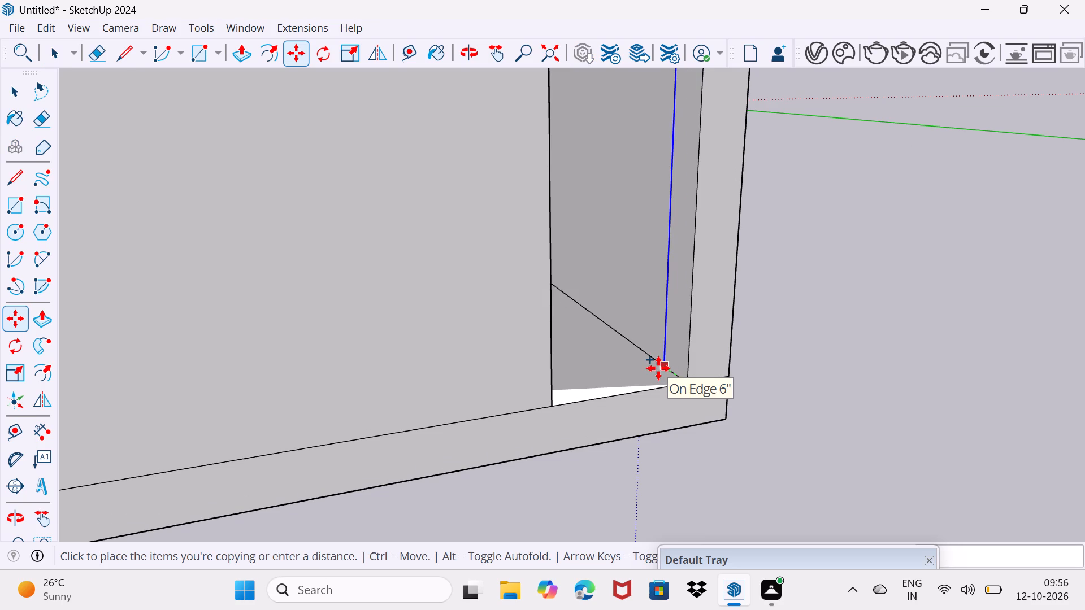
{"action": "type", "text": "6\""}
{"action": "key", "text": "Return"}
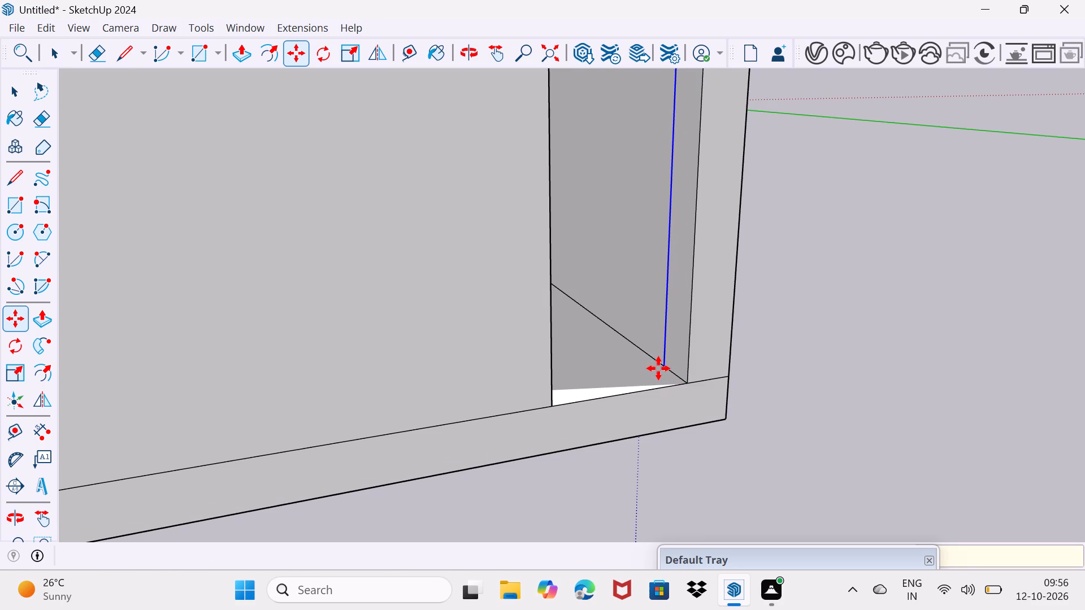
{"action": "key", "text": "space"}
Push/Pull the narrow strip at the boundary wall's rear end across the gap to meet the house wall.
{"action": "left_click_drag", "start_coordinate": [671, 355], "coordinate": [680, 339]}
{"action": "left_click", "coordinate": [674, 338]}
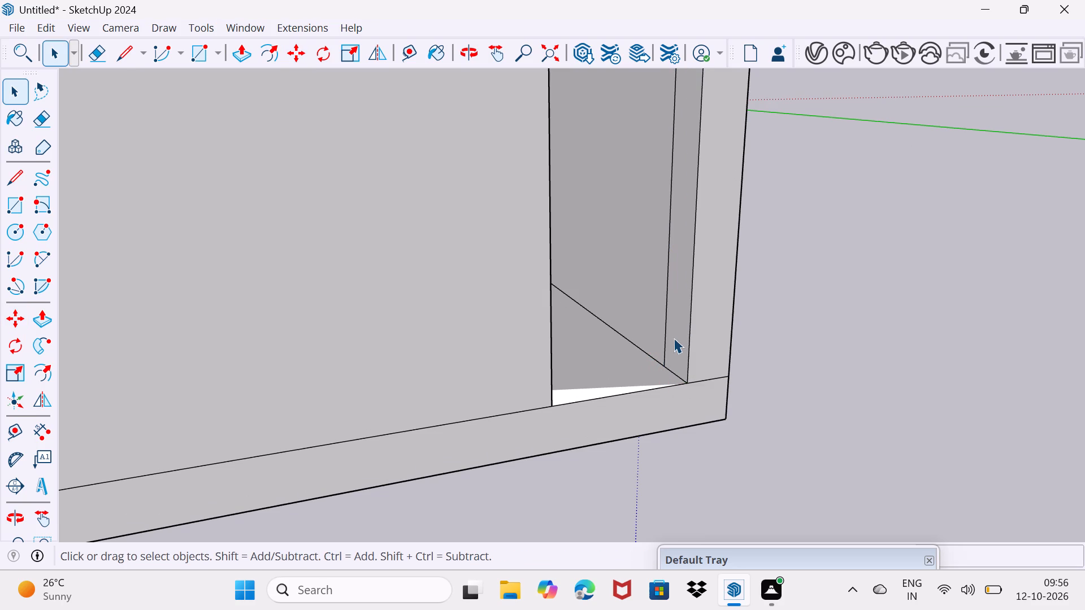
{"action": "key", "text": "p"}
{"action": "left_click", "coordinate": [674, 337]}
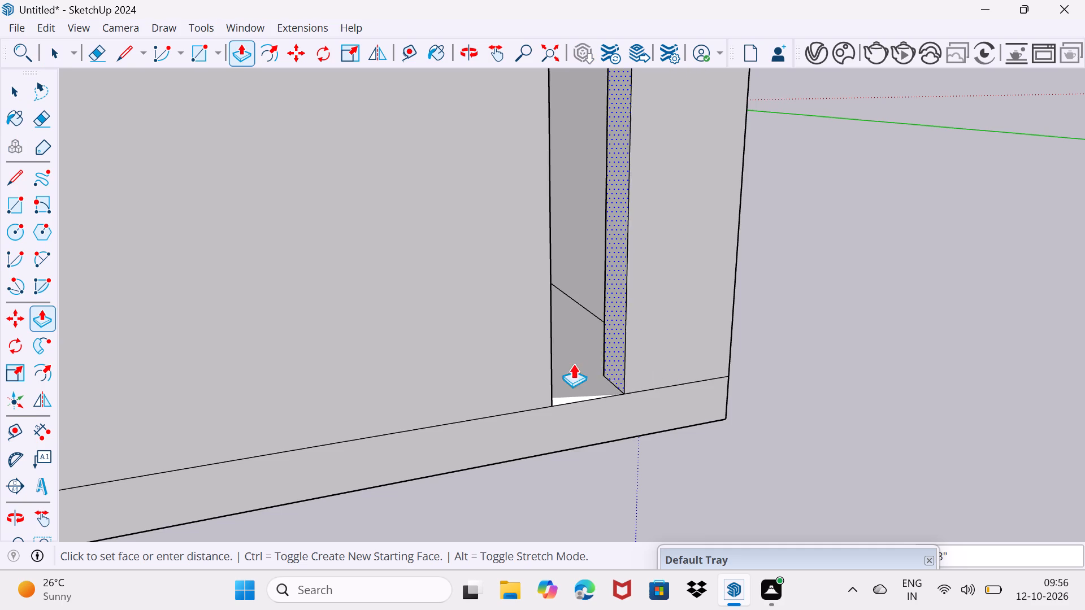
{"action": "left_click", "coordinate": [524, 368]}
{"action": "key", "text": "space"}
{"action": "left_click_drag", "start_coordinate": [524, 368], "coordinate": [528, 360]}
Copy the inner vertical edge at the opposite boundary wall's rear end 6" along that wall's inner face.
{"action": "scroll", "coordinate": [539, 341], "scroll_direction": "down", "scroll_amount": 2}
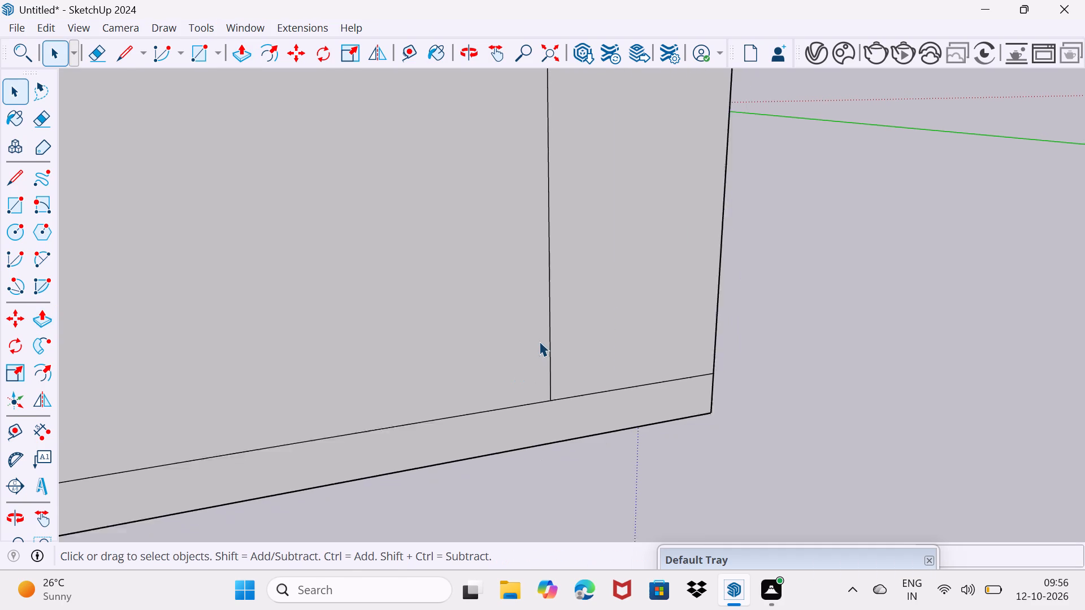
{"action": "scroll", "coordinate": [539, 341], "scroll_direction": "down", "scroll_amount": 20}
{"action": "scroll", "coordinate": [539, 341], "scroll_direction": "down", "scroll_amount": 3}
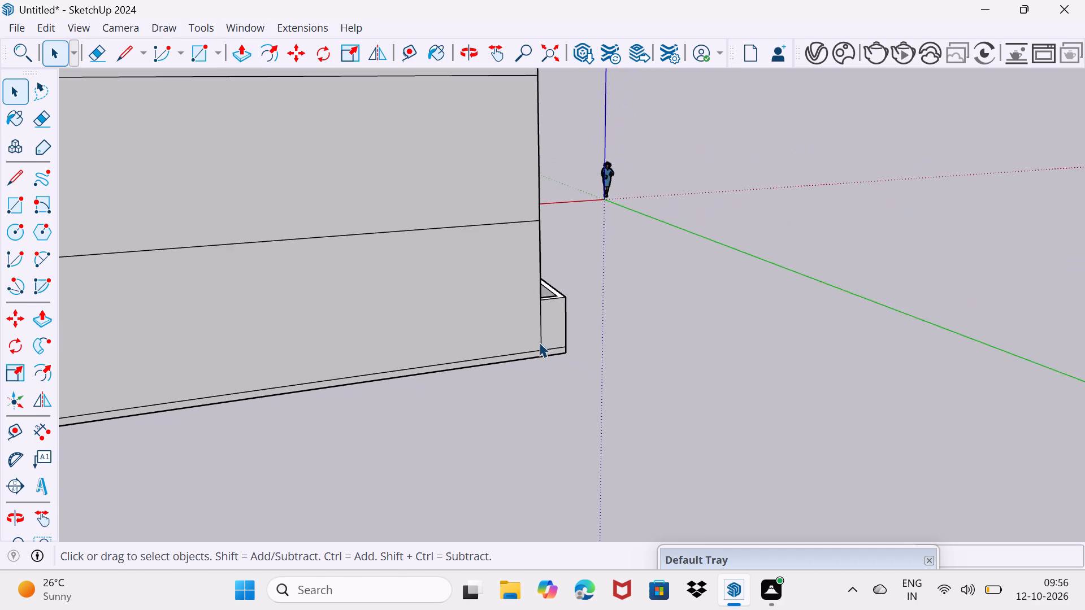
{"action": "scroll", "coordinate": [539, 342], "scroll_direction": "down", "scroll_amount": 1}
{"action": "scroll", "coordinate": [135, 393], "scroll_direction": "up", "scroll_amount": 8}
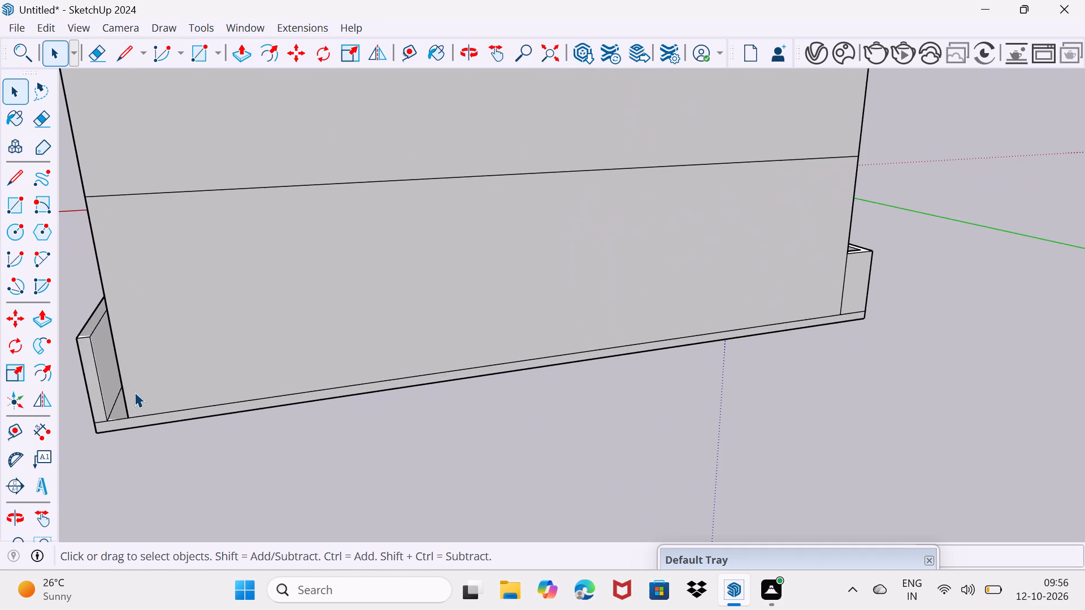
{"action": "middle_click_drag", "start_coordinate": [134, 392], "coordinate": [427, 375]}
{"action": "scroll", "coordinate": [392, 409], "scroll_direction": "up", "scroll_amount": 3}
{"action": "middle_click_drag", "start_coordinate": [463, 415], "coordinate": [434, 415]}
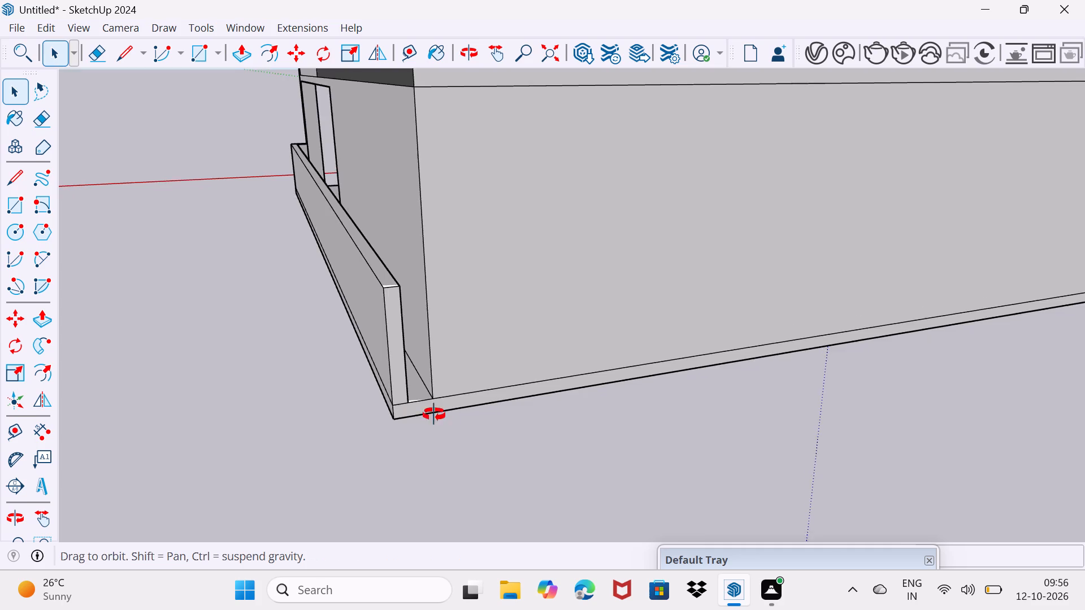
{"action": "middle_click_drag", "start_coordinate": [434, 415], "coordinate": [297, 404]}
{"action": "scroll", "coordinate": [222, 356], "scroll_direction": "up", "scroll_amount": 9}
{"action": "scroll", "coordinate": [177, 267], "scroll_direction": "up", "scroll_amount": 4}
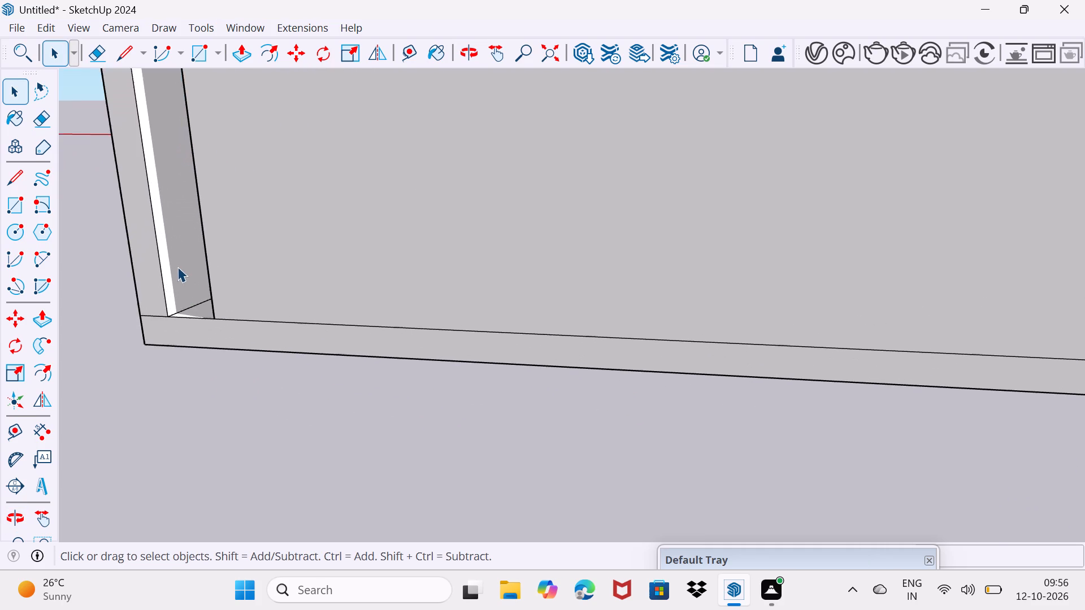
{"action": "middle_click_drag", "start_coordinate": [177, 271], "coordinate": [222, 407]}
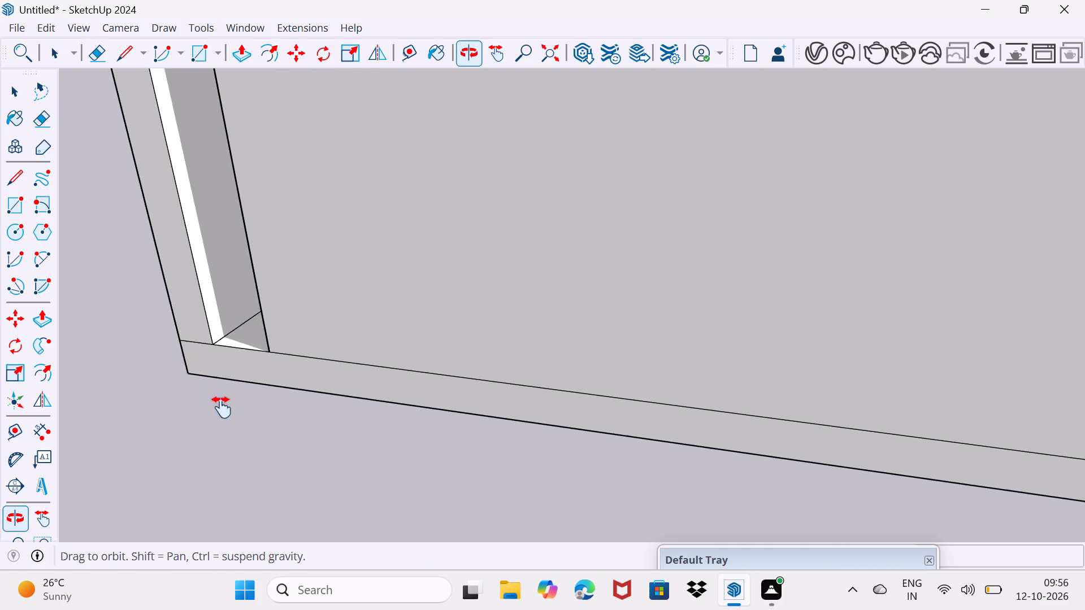
{"action": "middle_click_drag", "start_coordinate": [222, 407], "coordinate": [267, 492]}
{"action": "scroll", "coordinate": [274, 469], "scroll_direction": "up", "scroll_amount": 3}
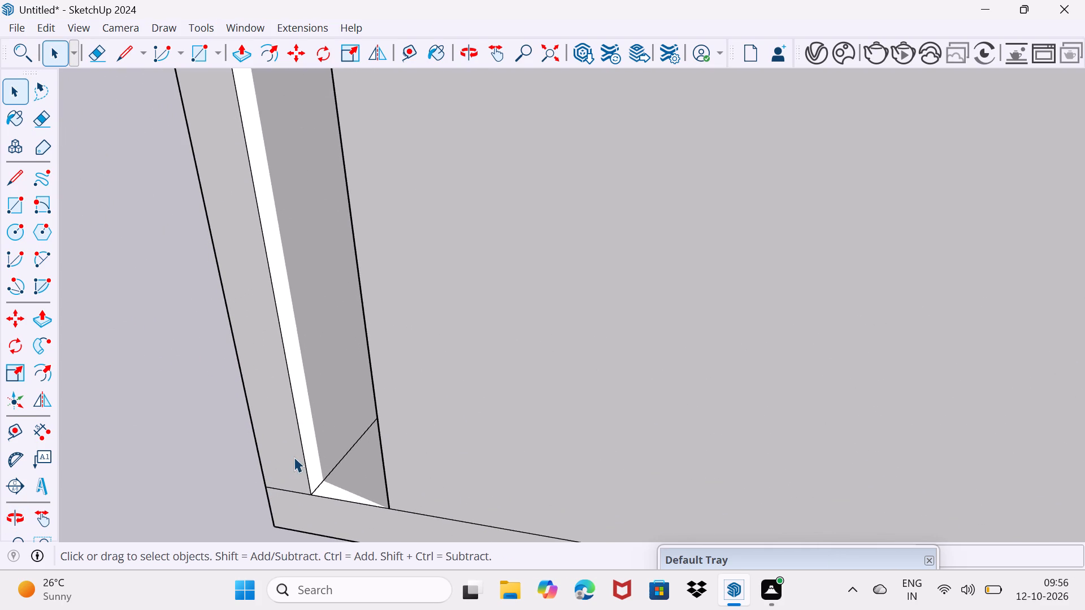
{"action": "key", "text": "l"}
{"action": "key", "text": "space"}
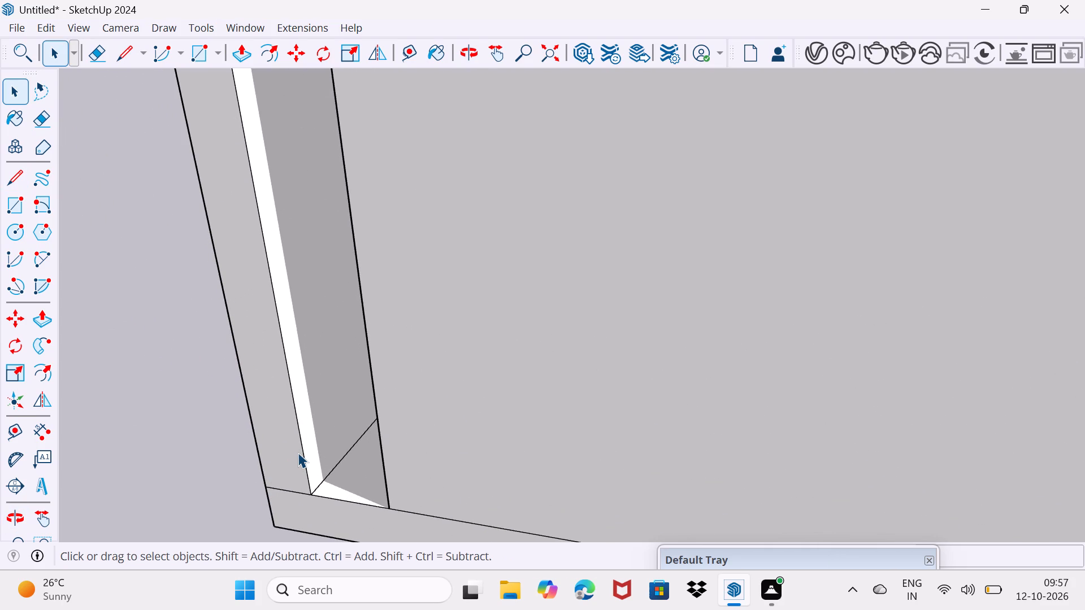
{"action": "left_click", "coordinate": [302, 455]}
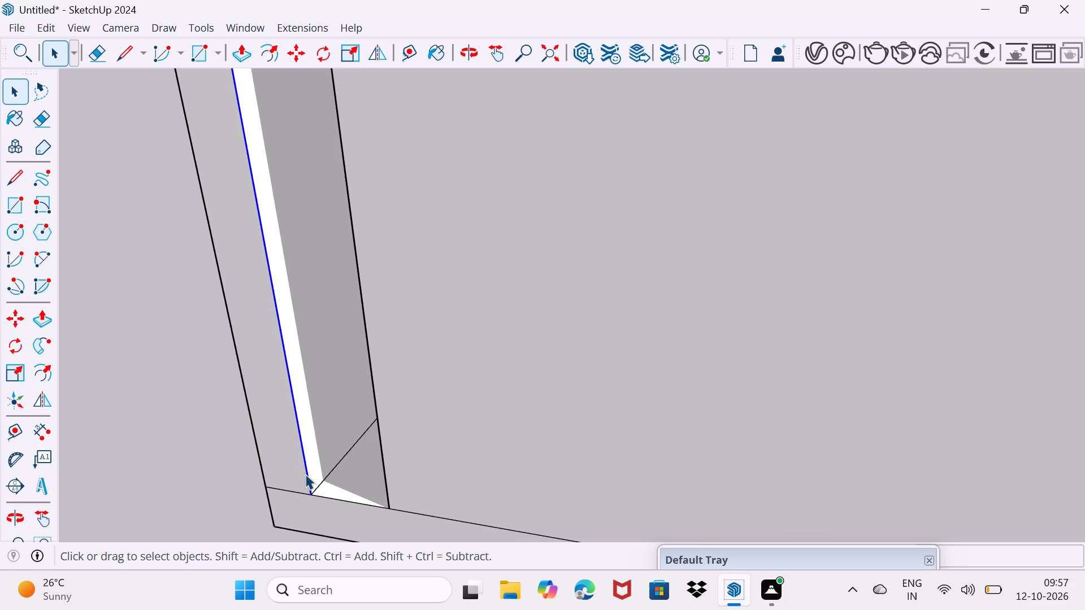
{"action": "key", "text": "m"}
{"action": "left_click", "coordinate": [306, 496]}
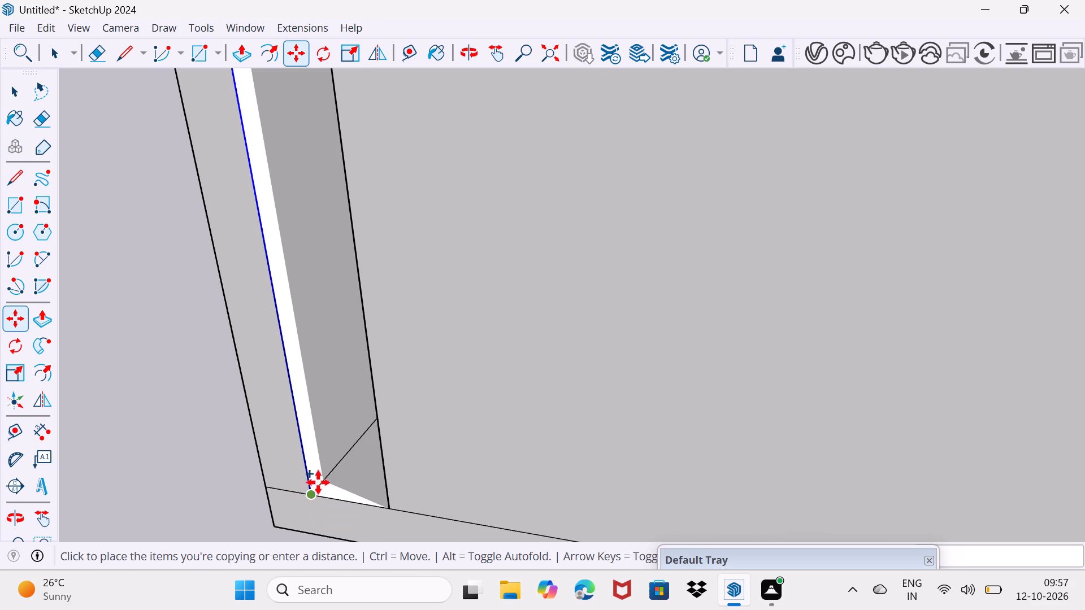
{"action": "key", "text": "6"}
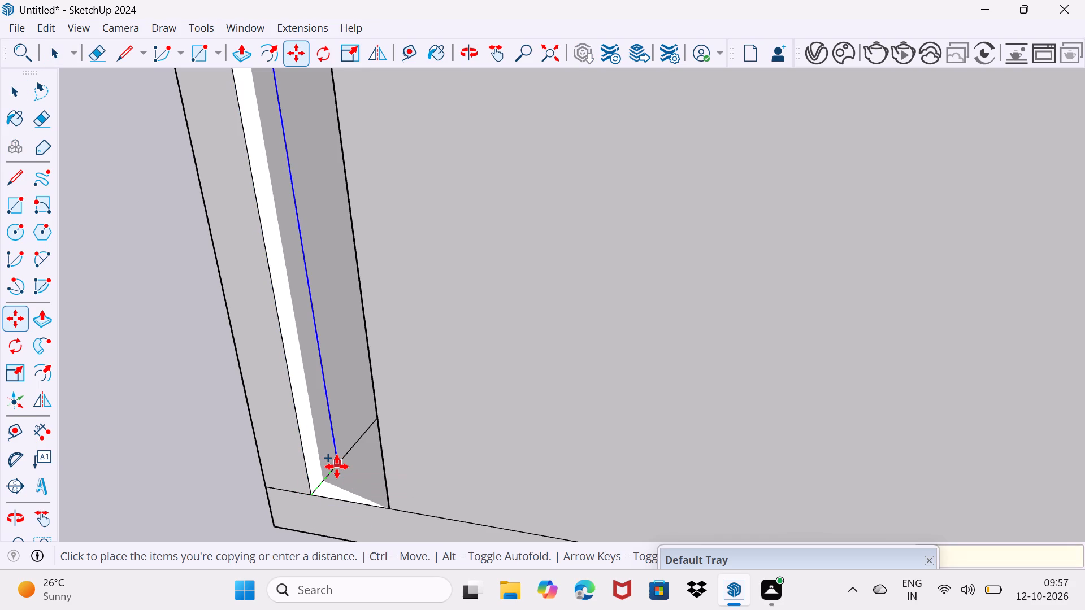
{"action": "key", "text": "shift+quotedbl"}
{"action": "key", "text": "Return"}
{"action": "key", "text": "space"}
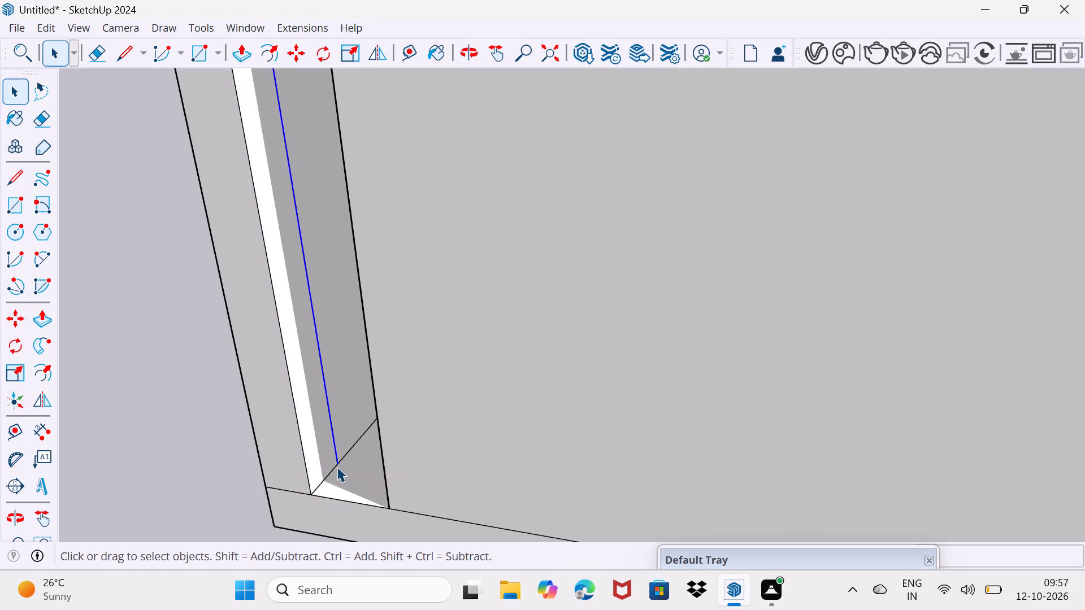
Push/Pull the narrow strip at the opposite boundary wall's rear end across the gap to meet the house wall.
{"action": "left_click_drag", "start_coordinate": [337, 467], "coordinate": [347, 445]}
{"action": "left_click", "coordinate": [316, 413]}
{"action": "middle_click_drag", "start_coordinate": [318, 414], "coordinate": [494, 421]}
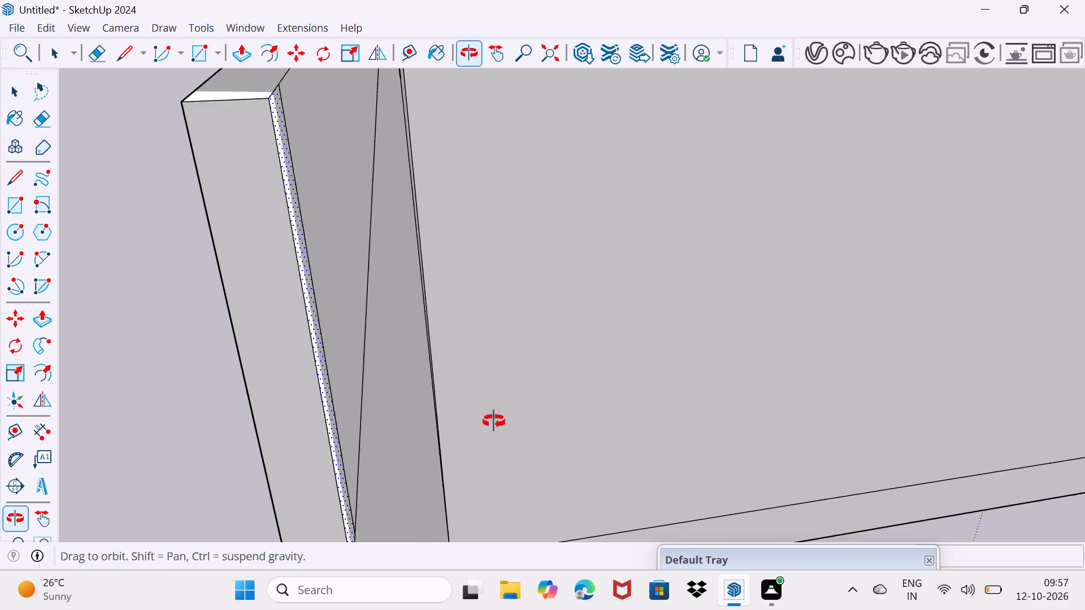
{"action": "middle_click_drag", "start_coordinate": [494, 421], "coordinate": [487, 424]}
{"action": "key", "text": "p"}
{"action": "left_click", "coordinate": [384, 433]}
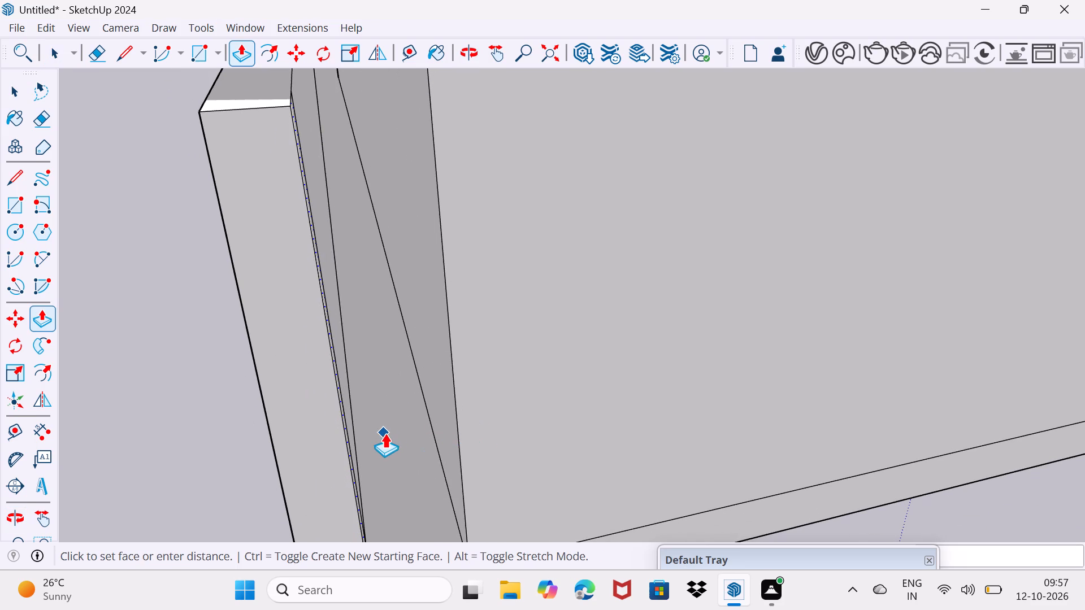
{"action": "left_click", "coordinate": [511, 394]}
{"action": "key", "text": "space"}
{"action": "left_click_drag", "start_coordinate": [511, 394], "coordinate": [536, 368]}
Examine the boundary wall along the side of the house and the open front of the ground-floor porch.
{"action": "scroll", "coordinate": [491, 395], "scroll_direction": "down", "scroll_amount": 18}
{"action": "middle_click_drag", "start_coordinate": [456, 403], "coordinate": [587, 377]}
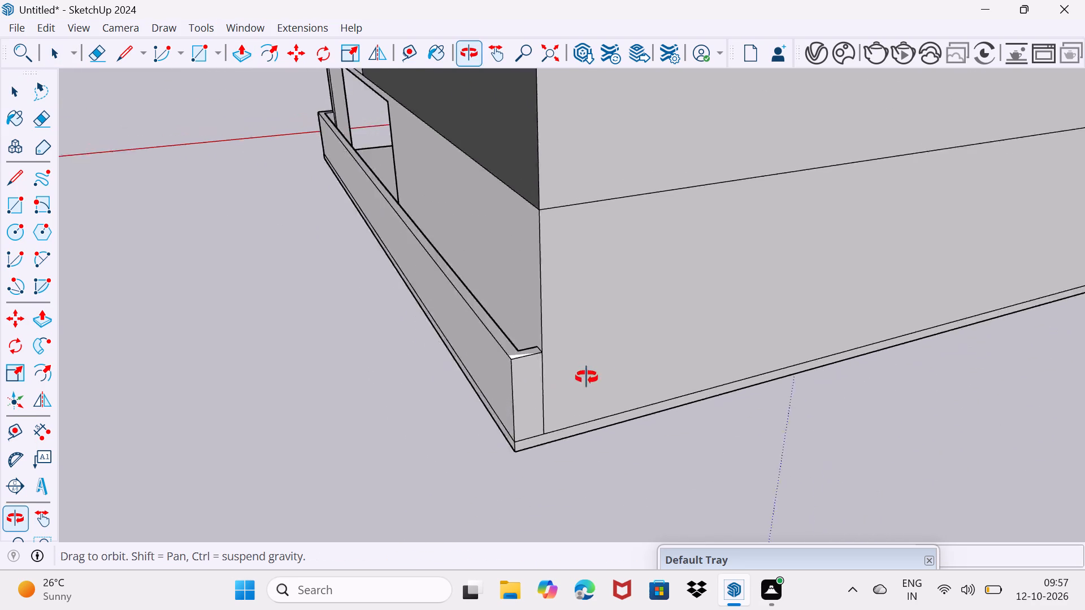
{"action": "middle_click_drag", "start_coordinate": [587, 377], "coordinate": [770, 364]}
{"action": "scroll", "coordinate": [375, 374], "scroll_direction": "down", "scroll_amount": 3}
{"action": "middle_click_drag", "start_coordinate": [273, 375], "coordinate": [760, 355]}
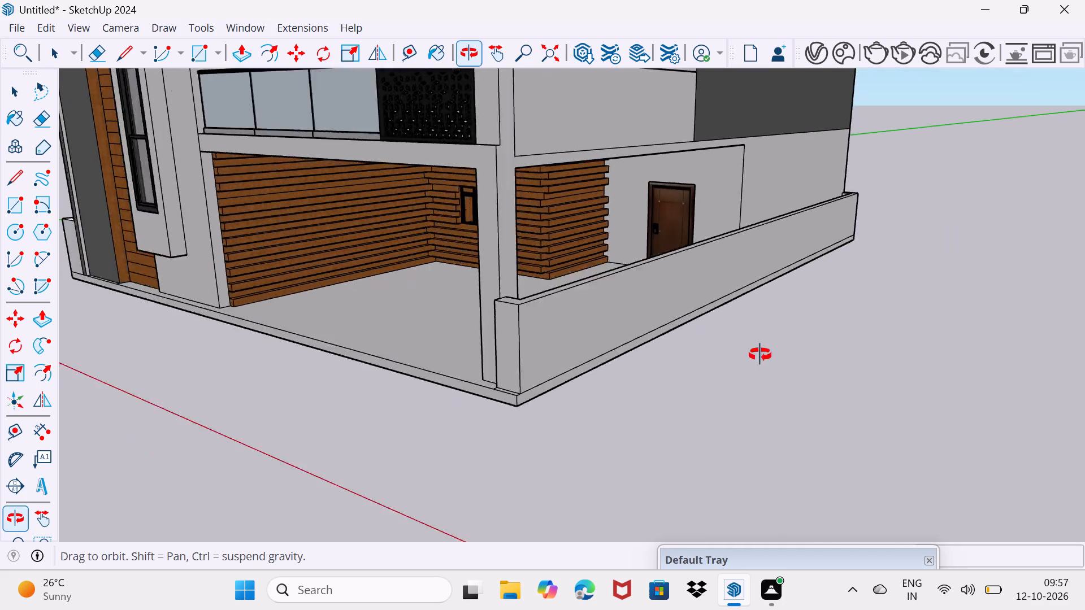
{"action": "middle_click_drag", "start_coordinate": [760, 355], "coordinate": [765, 361]}
{"action": "scroll", "coordinate": [848, 373], "scroll_direction": "up", "scroll_amount": 2}
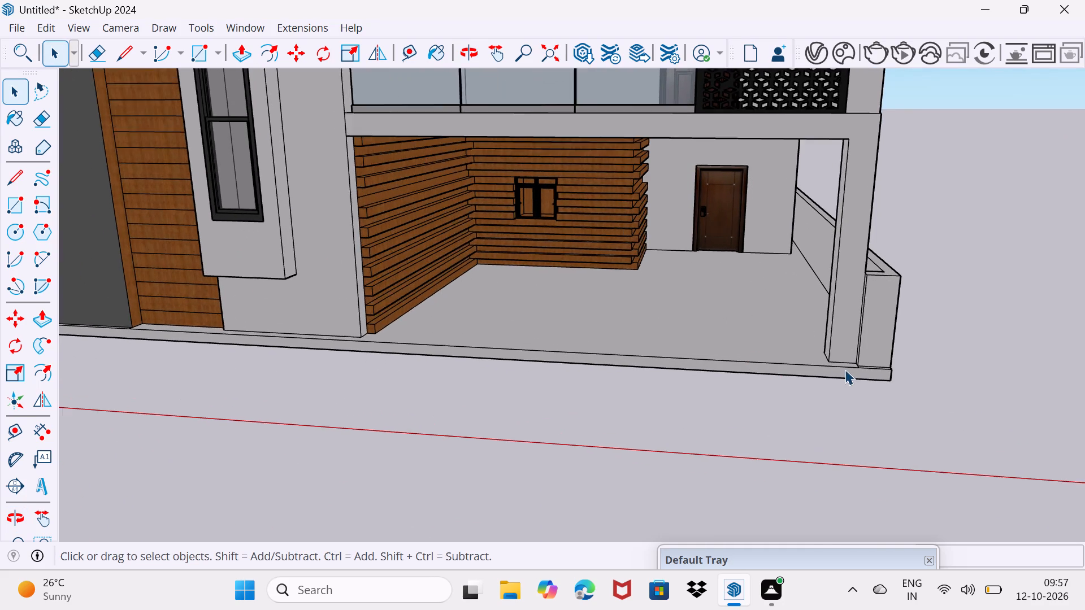
{"action": "scroll", "coordinate": [506, 331], "scroll_direction": "up", "scroll_amount": 2}
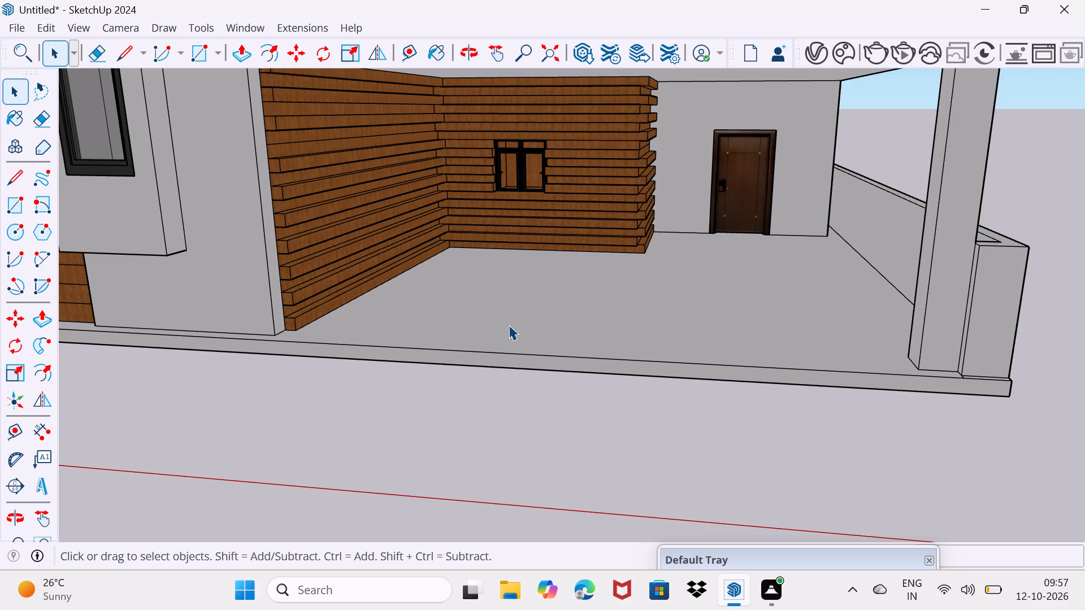
{"action": "scroll", "coordinate": [340, 15], "scroll_direction": "down", "scroll_amount": 1}
Open 3D Warehouse and search it for "gate" in place of the previous search term.
{"action": "left_click", "coordinate": [245, 24]}
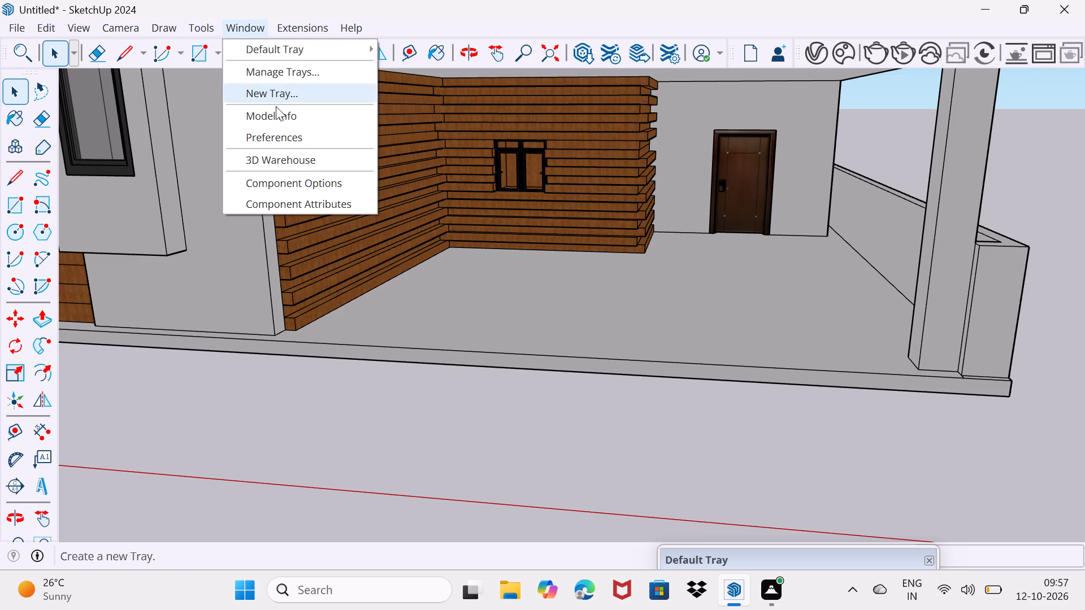
{"action": "left_click", "coordinate": [296, 160]}
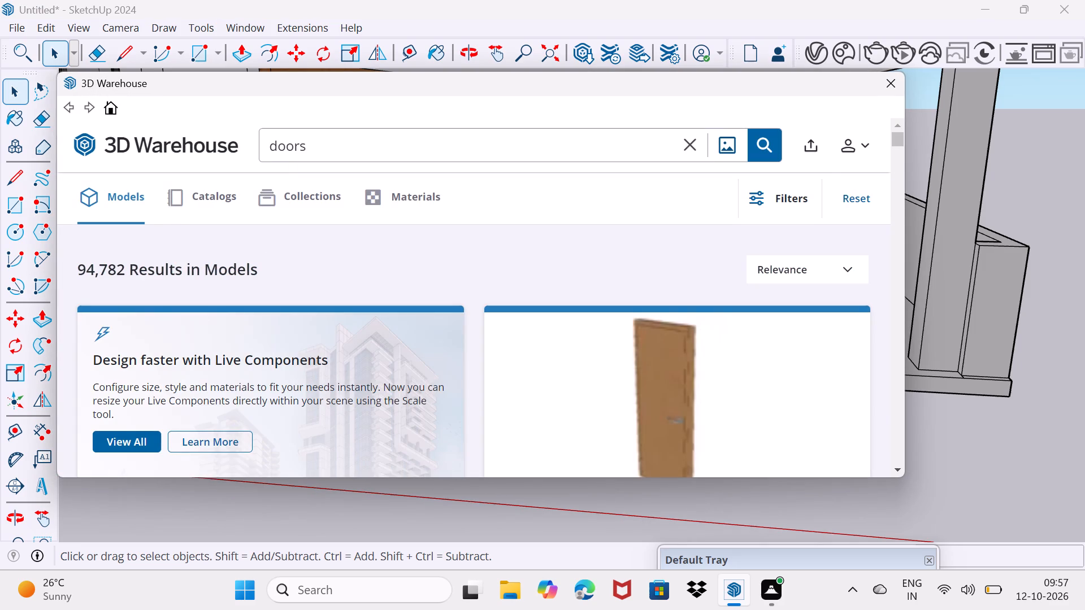
{"action": "left_click", "coordinate": [329, 155]}
{"action": "key", "text": "BackSpace"}
{"action": "key", "text": "BackSpace"}
{"action": "key", "text": "BackSpace"}
{"action": "key", "text": "BackSpace"}
{"action": "key", "text": "BackSpace"}
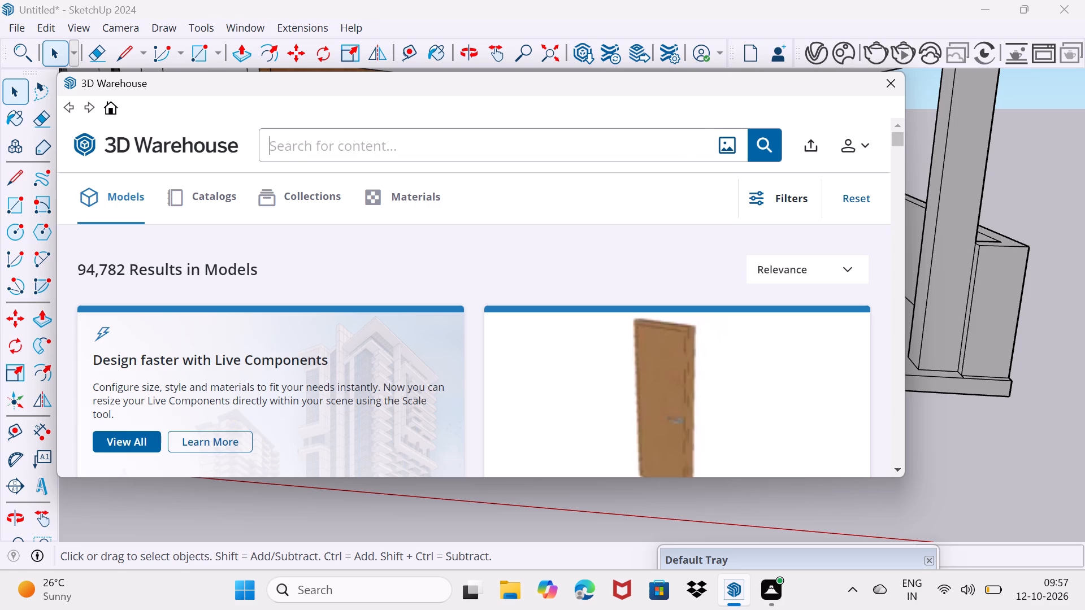
{"action": "type", "text": "gate"}
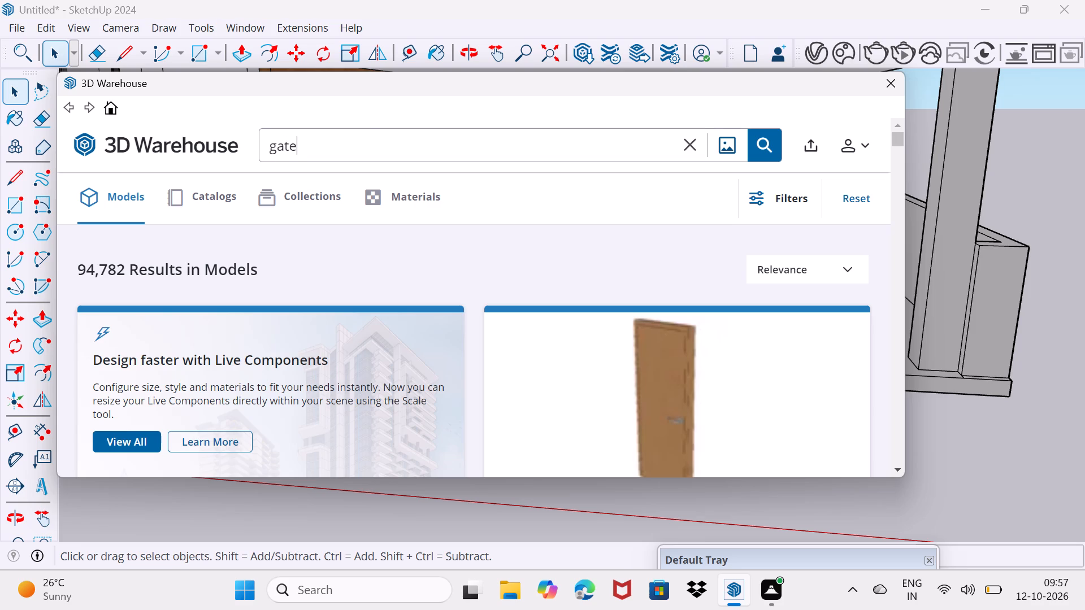
{"action": "key", "text": "Return"}
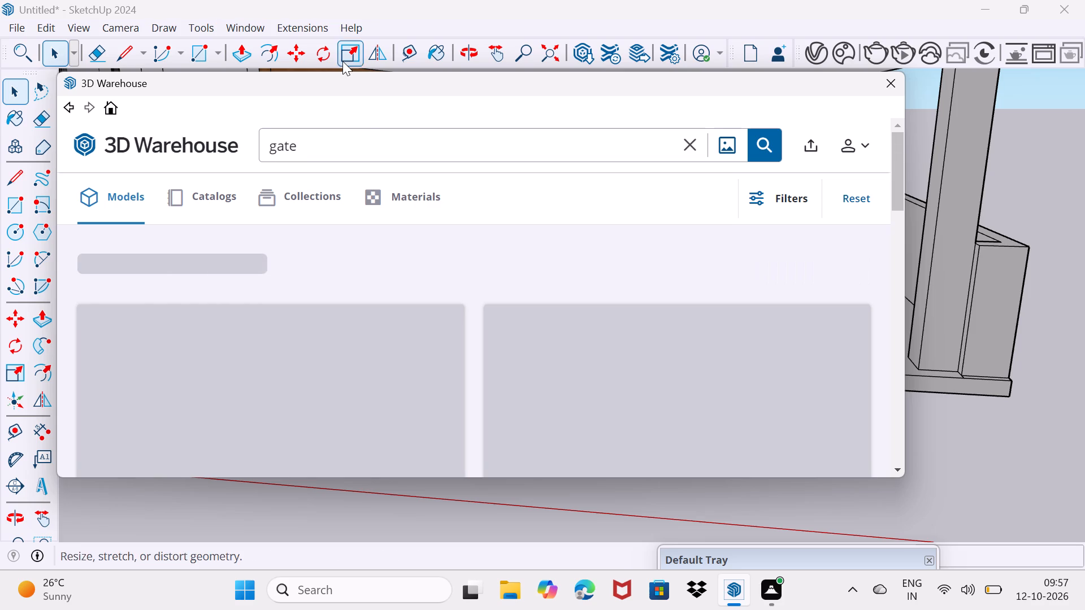
Look through the first gate models, switch to the gate collections and browse them for a suitable design.
{"action": "scroll", "coordinate": [381, 342], "scroll_direction": "down", "scroll_amount": 3}
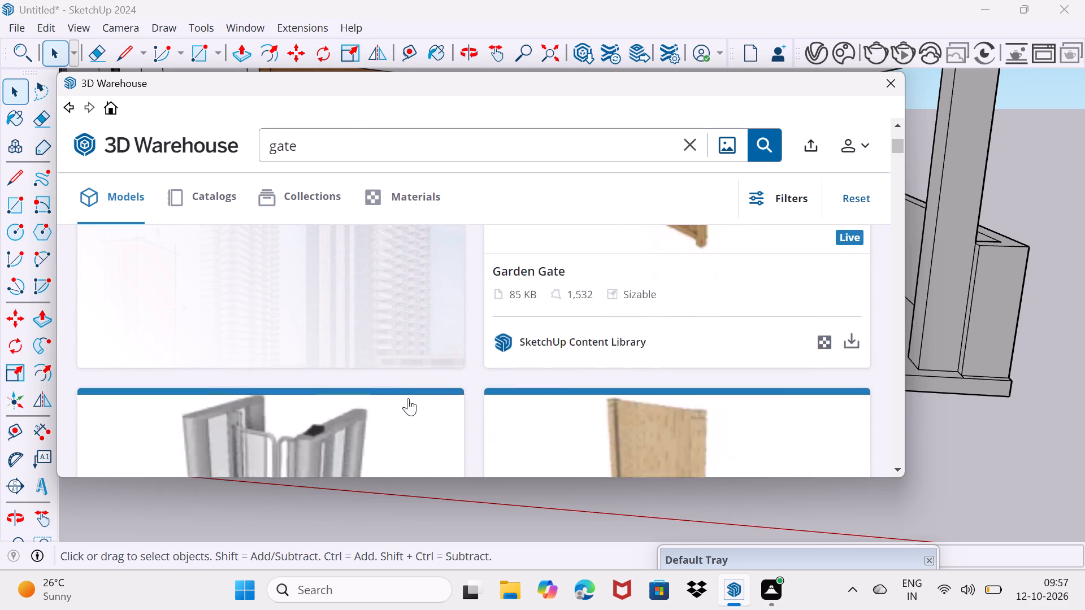
{"action": "scroll", "coordinate": [408, 398], "scroll_direction": "down", "scroll_amount": 3}
{"action": "left_click", "coordinate": [283, 195]}
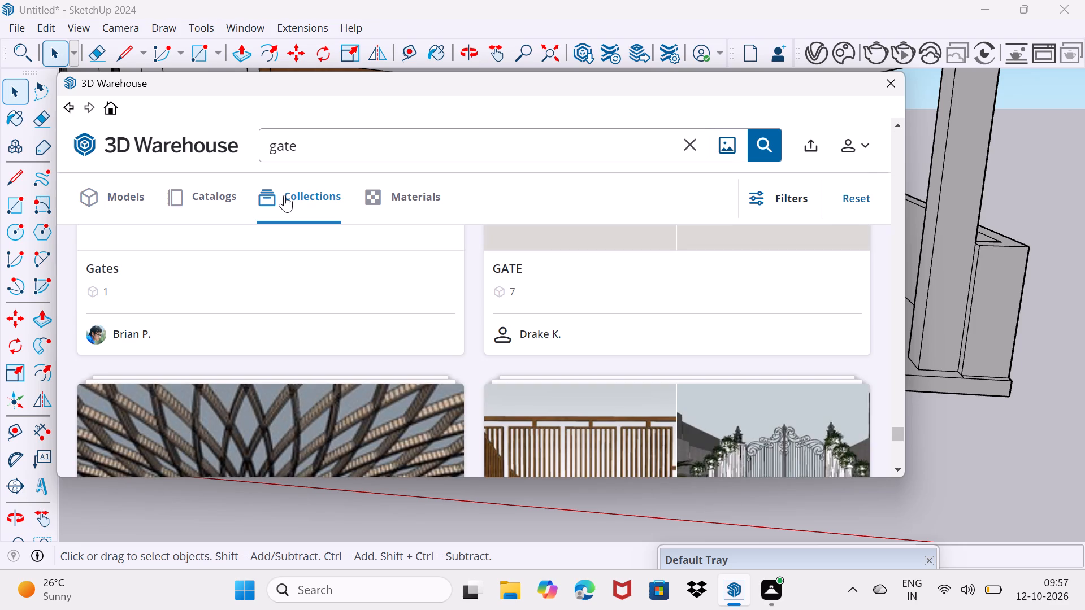
{"action": "scroll", "coordinate": [300, 249], "scroll_direction": "down", "scroll_amount": 4}
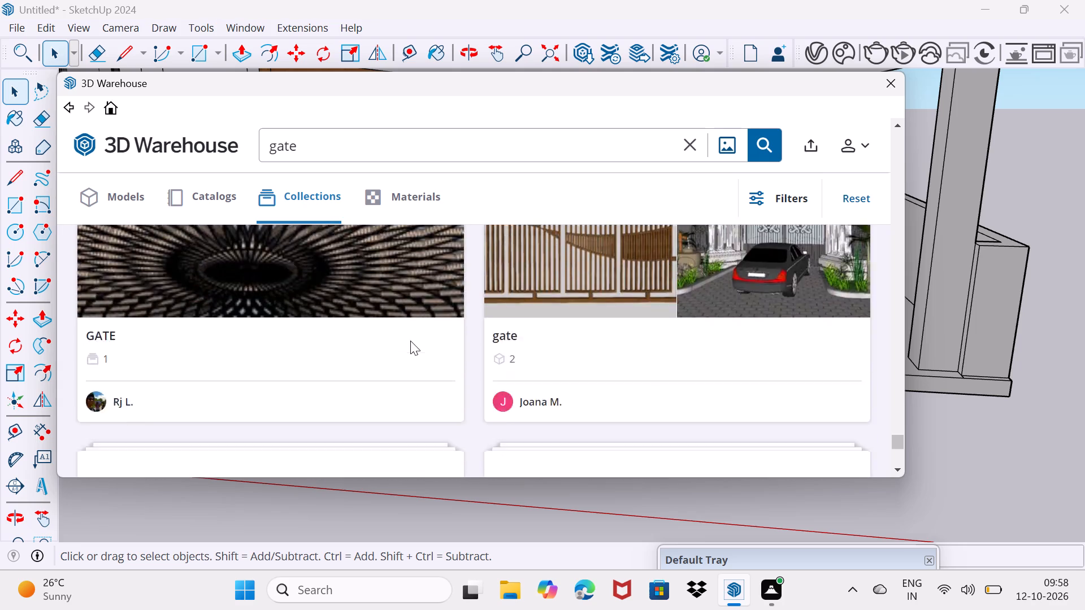
{"action": "scroll", "coordinate": [436, 351], "scroll_direction": "down", "scroll_amount": 8}
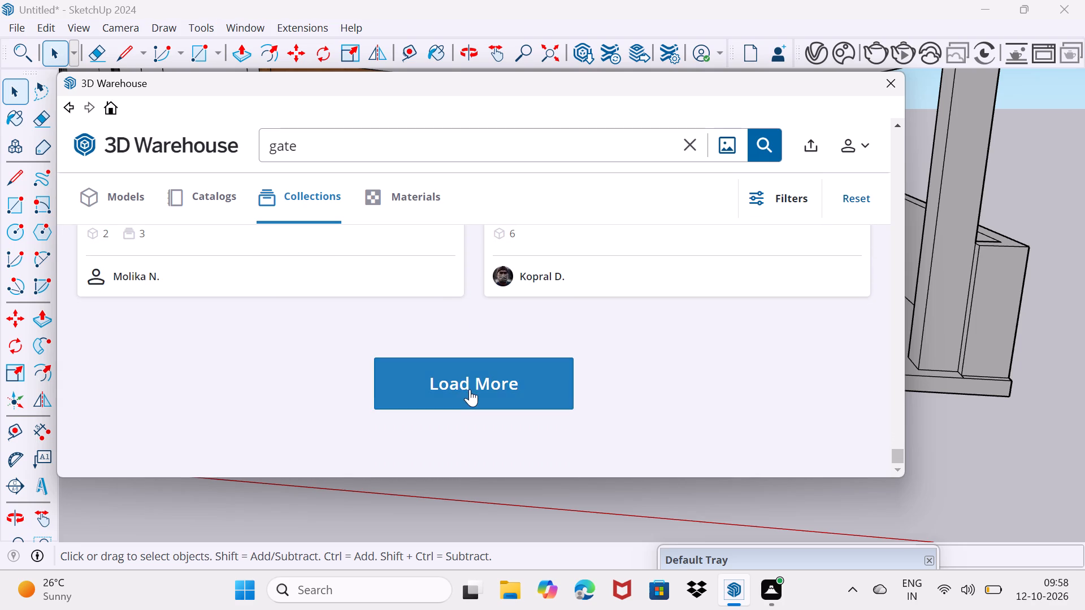
{"action": "scroll", "coordinate": [470, 389], "scroll_direction": "up", "scroll_amount": 11}
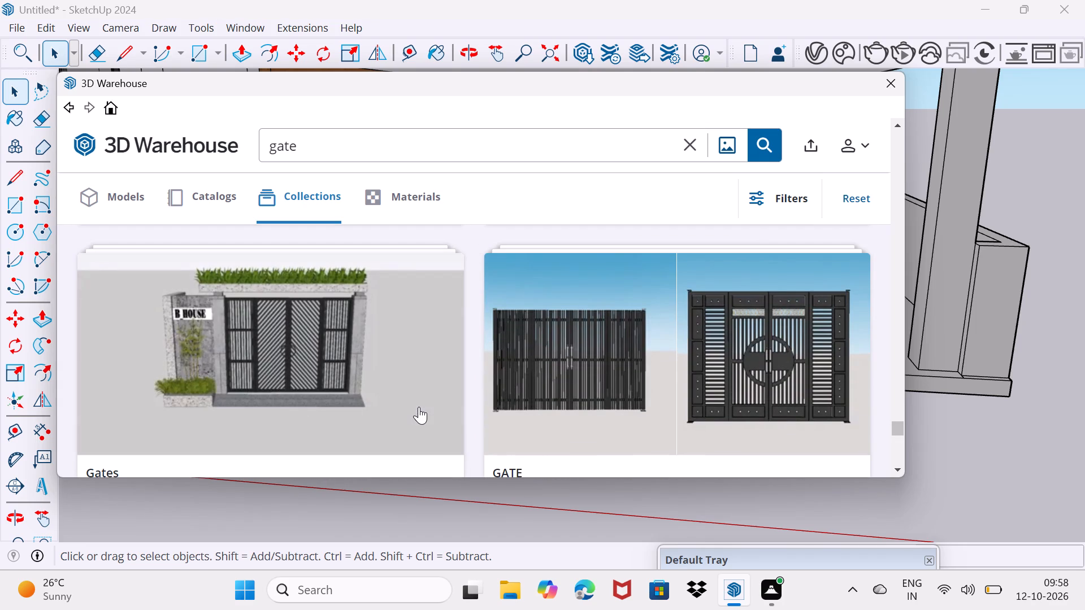
{"action": "scroll", "coordinate": [417, 416], "scroll_direction": "down", "scroll_amount": 16}
{"action": "scroll", "coordinate": [411, 419], "scroll_direction": "up", "scroll_amount": 4}
{"action": "scroll", "coordinate": [411, 419], "scroll_direction": "down", "scroll_amount": 5}
Load more gate collections and look through them for a suitable gate design.
{"action": "left_click", "coordinate": [465, 401]}
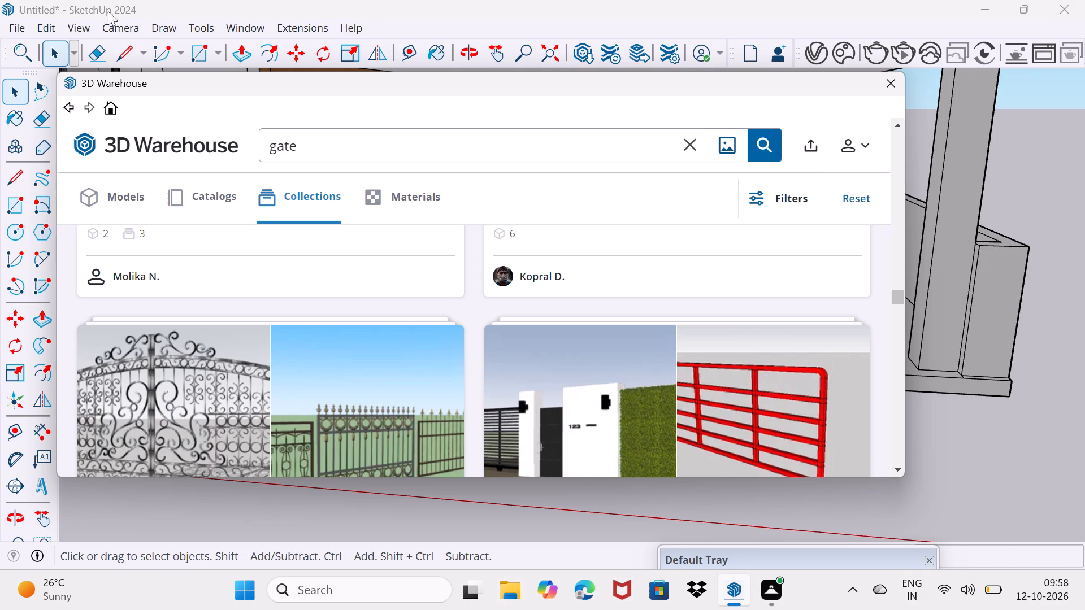
{"action": "scroll", "coordinate": [309, 346], "scroll_direction": "down", "scroll_amount": 7}
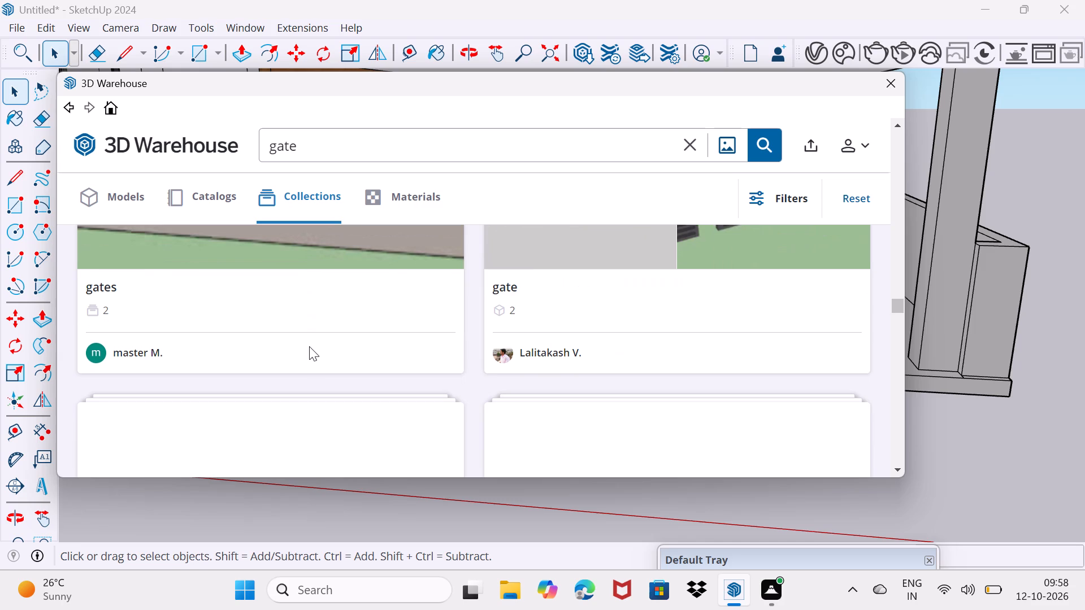
{"action": "scroll", "coordinate": [309, 346], "scroll_direction": "down", "scroll_amount": 3}
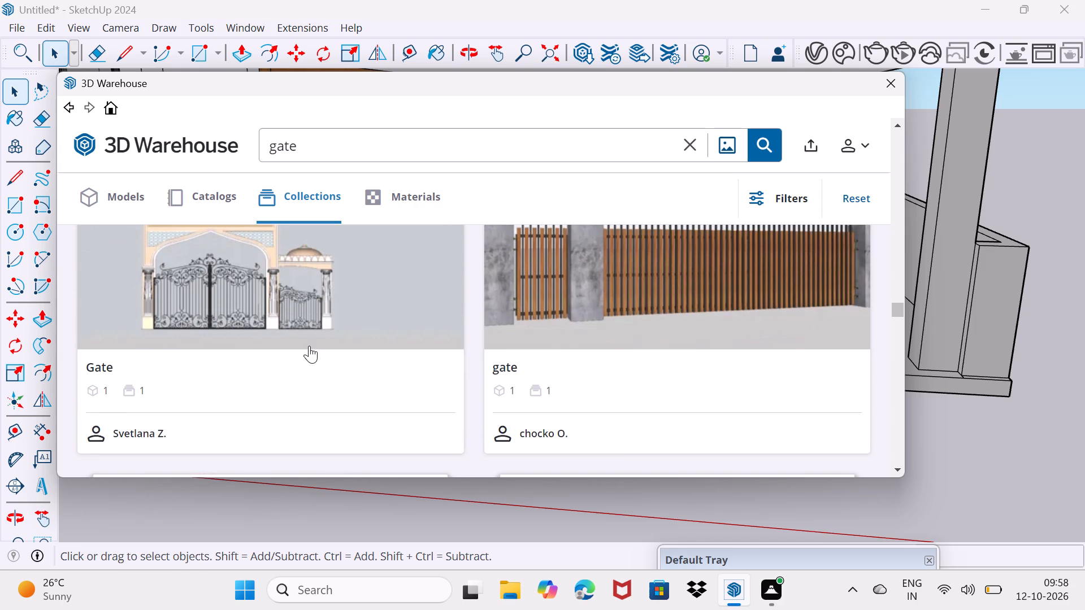
{"action": "scroll", "coordinate": [309, 347], "scroll_direction": "down", "scroll_amount": 3}
{"action": "scroll", "coordinate": [468, 365], "scroll_direction": "down", "scroll_amount": 4}
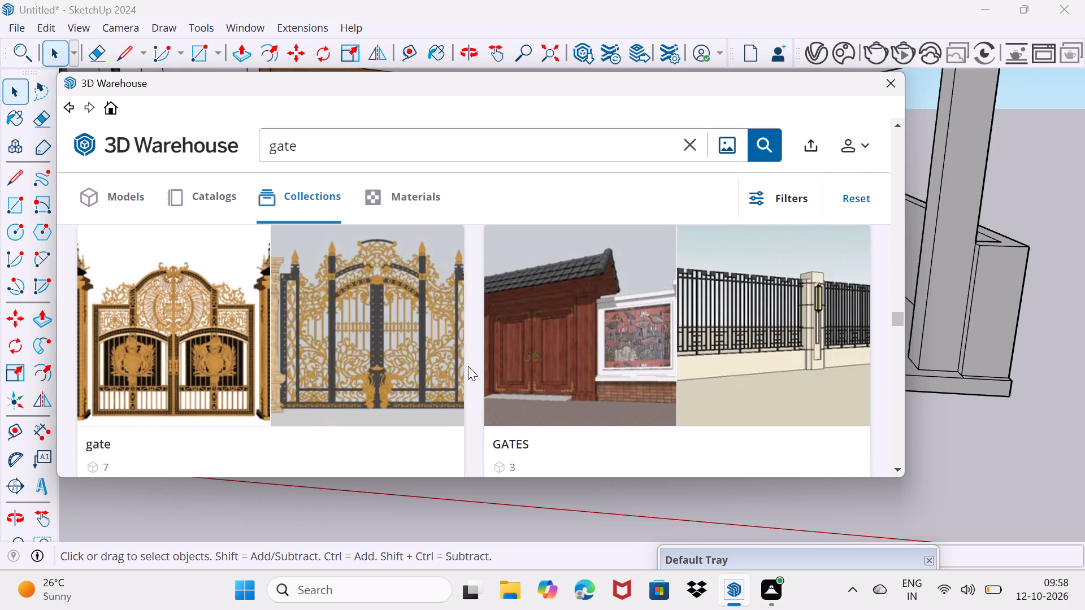
{"action": "scroll", "coordinate": [468, 366], "scroll_direction": "down", "scroll_amount": 8}
{"action": "scroll", "coordinate": [467, 367], "scroll_direction": "up", "scroll_amount": 5}
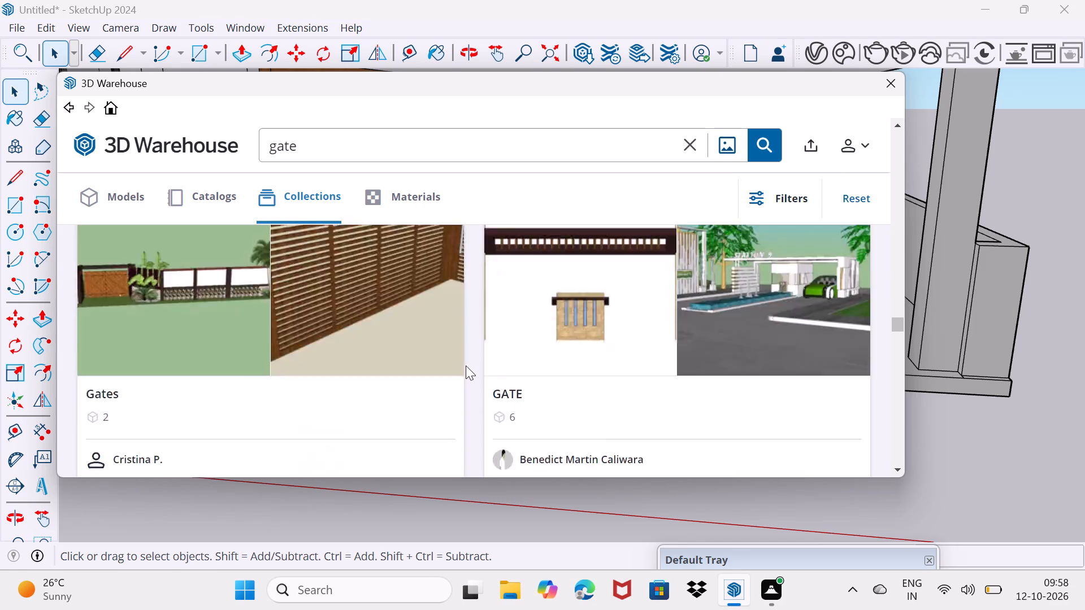
{"action": "scroll", "coordinate": [466, 365], "scroll_direction": "up", "scroll_amount": 13}
{"action": "scroll", "coordinate": [445, 359], "scroll_direction": "up", "scroll_amount": 20}
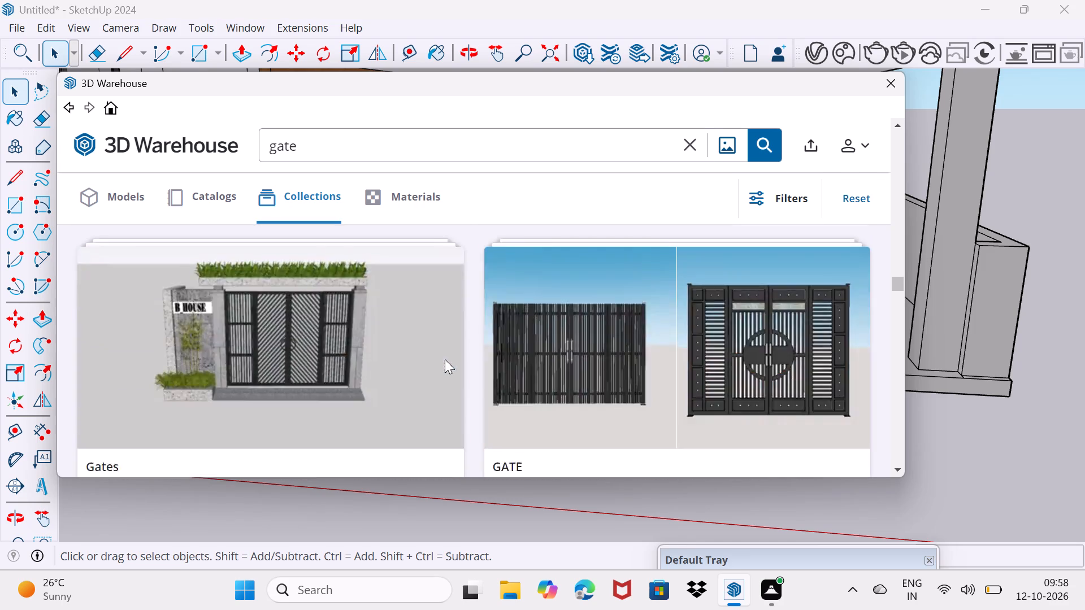
{"action": "scroll", "coordinate": [445, 359], "scroll_direction": "up", "scroll_amount": 18}
{"action": "scroll", "coordinate": [445, 359], "scroll_direction": "up", "scroll_amount": 9}
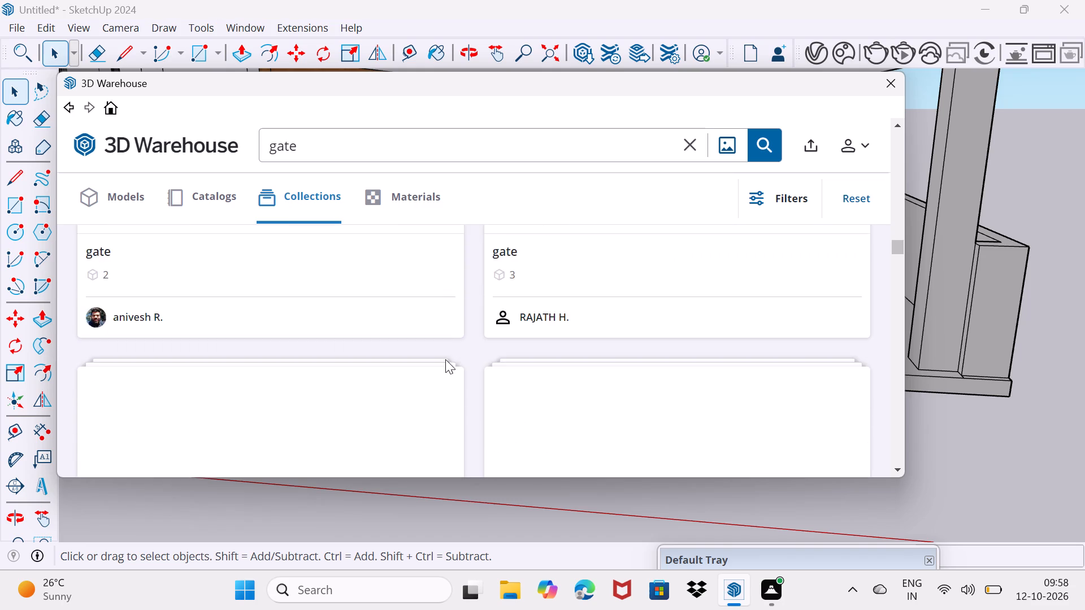
{"action": "scroll", "coordinate": [446, 359], "scroll_direction": "up", "scroll_amount": 18}
{"action": "scroll", "coordinate": [446, 356], "scroll_direction": "up", "scroll_amount": 10}
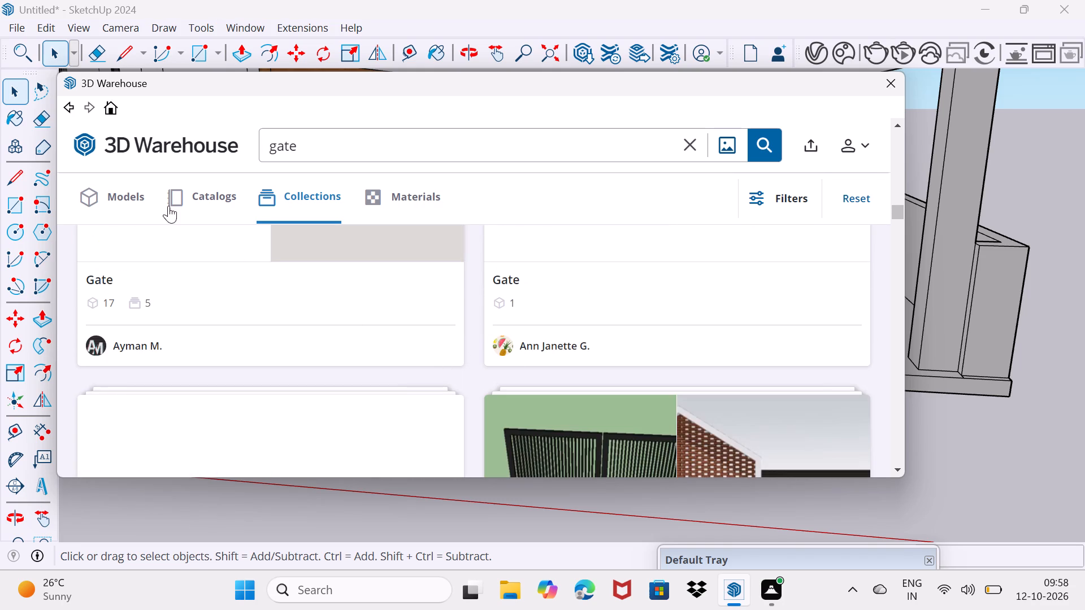
Return to the individual gate models, load the 1.5 MB dark double gate with polygon-patterned brown panels, and place it on the porch slab near its front edge.
{"action": "left_click", "coordinate": [140, 205]}
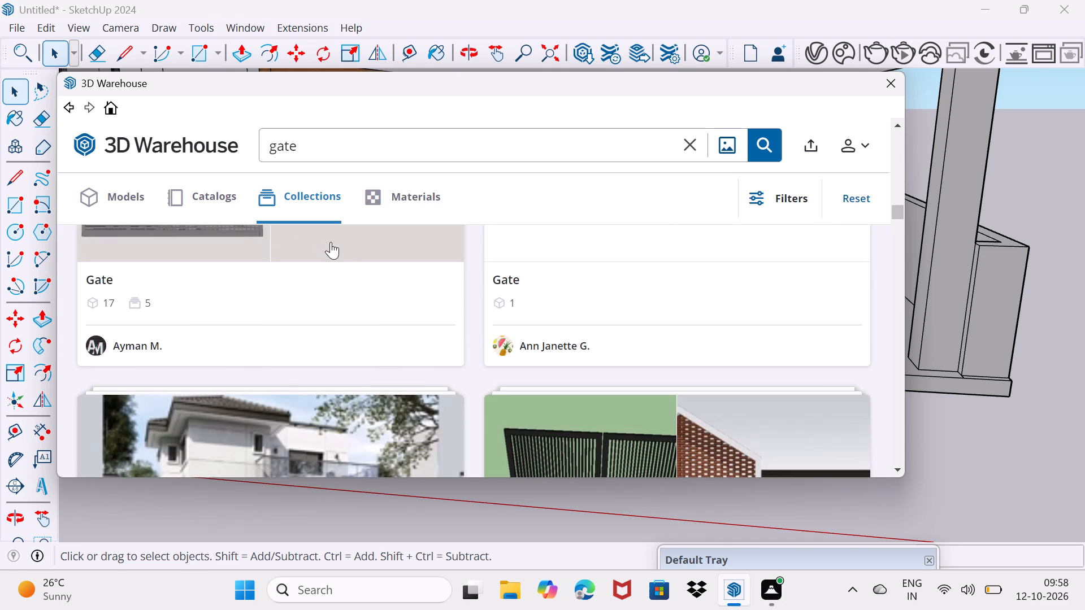
{"action": "left_click", "coordinate": [94, 194]}
{"action": "scroll", "coordinate": [368, 337], "scroll_direction": "down", "scroll_amount": 3}
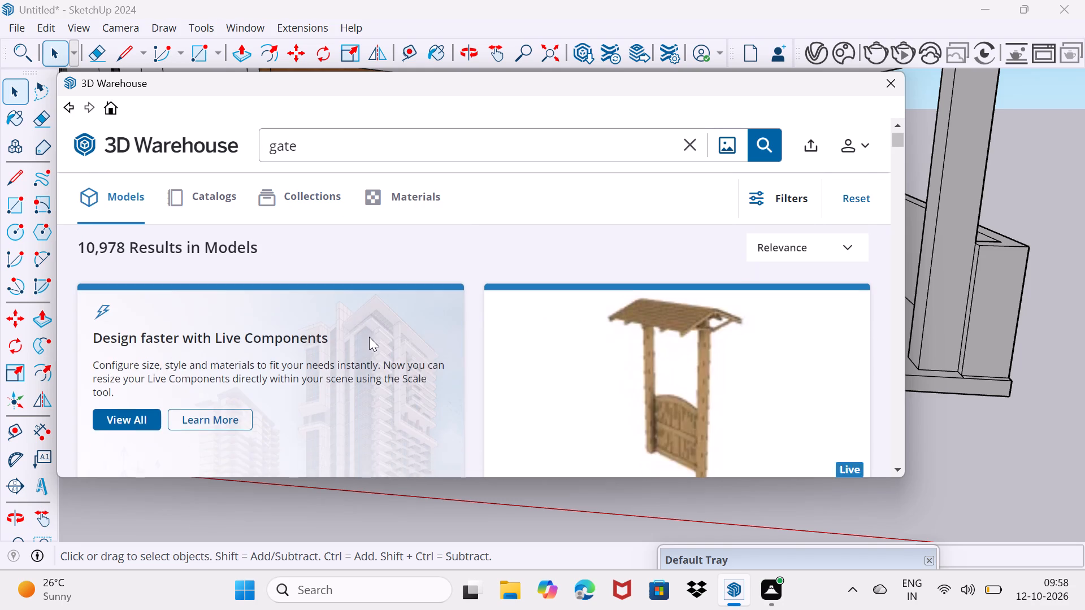
{"action": "scroll", "coordinate": [369, 337], "scroll_direction": "down", "scroll_amount": 12}
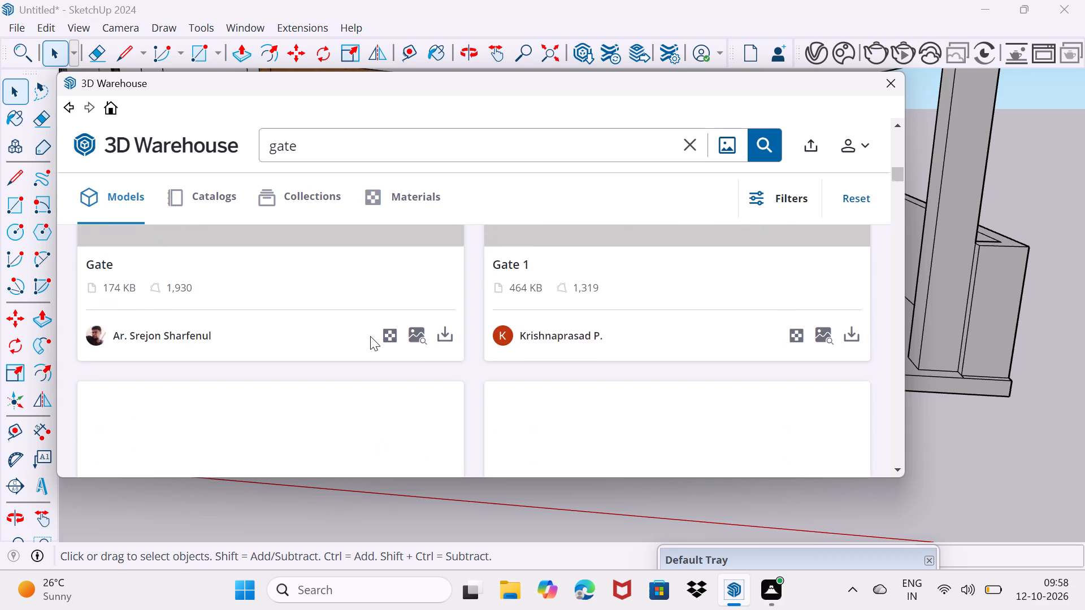
{"action": "scroll", "coordinate": [370, 336], "scroll_direction": "down", "scroll_amount": 7}
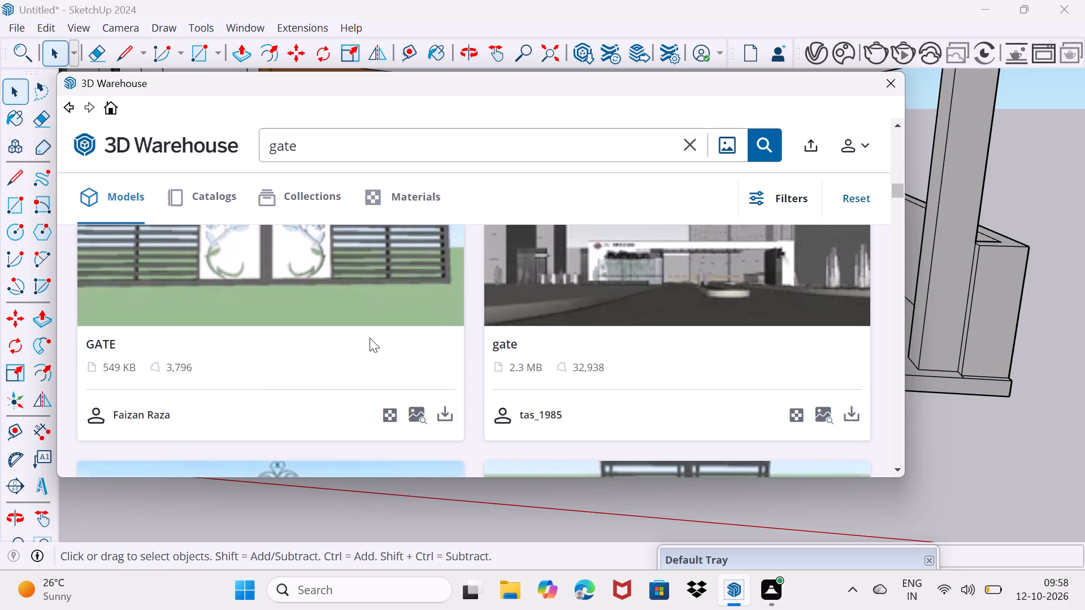
{"action": "scroll", "coordinate": [370, 338], "scroll_direction": "down", "scroll_amount": 4}
{"action": "scroll", "coordinate": [618, 358], "scroll_direction": "down", "scroll_amount": 4}
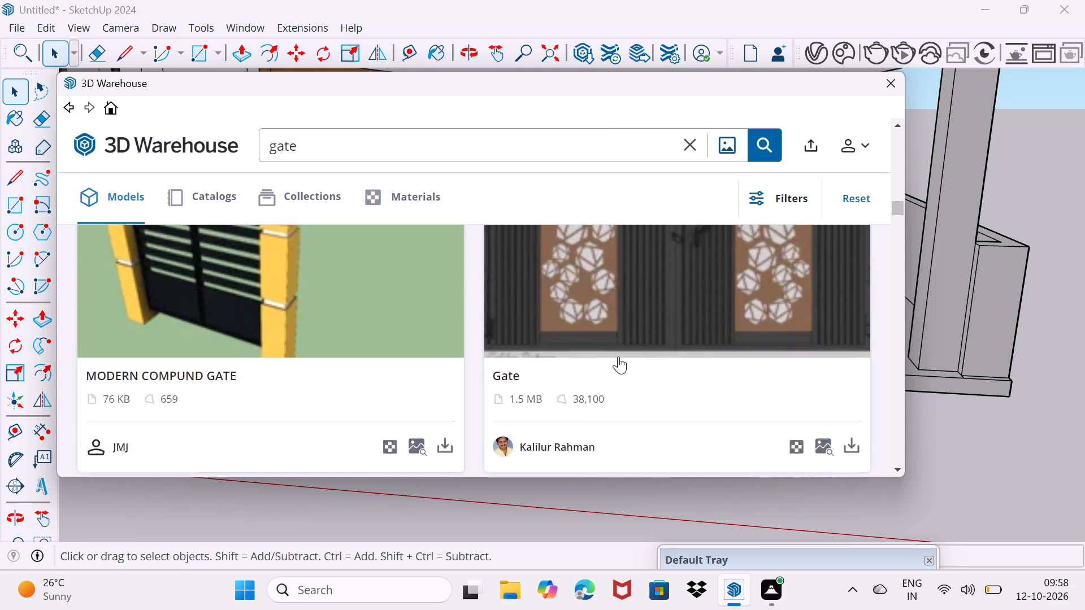
{"action": "scroll", "coordinate": [617, 357], "scroll_direction": "up", "scroll_amount": 2}
{"action": "scroll", "coordinate": [615, 360], "scroll_direction": "down", "scroll_amount": 2}
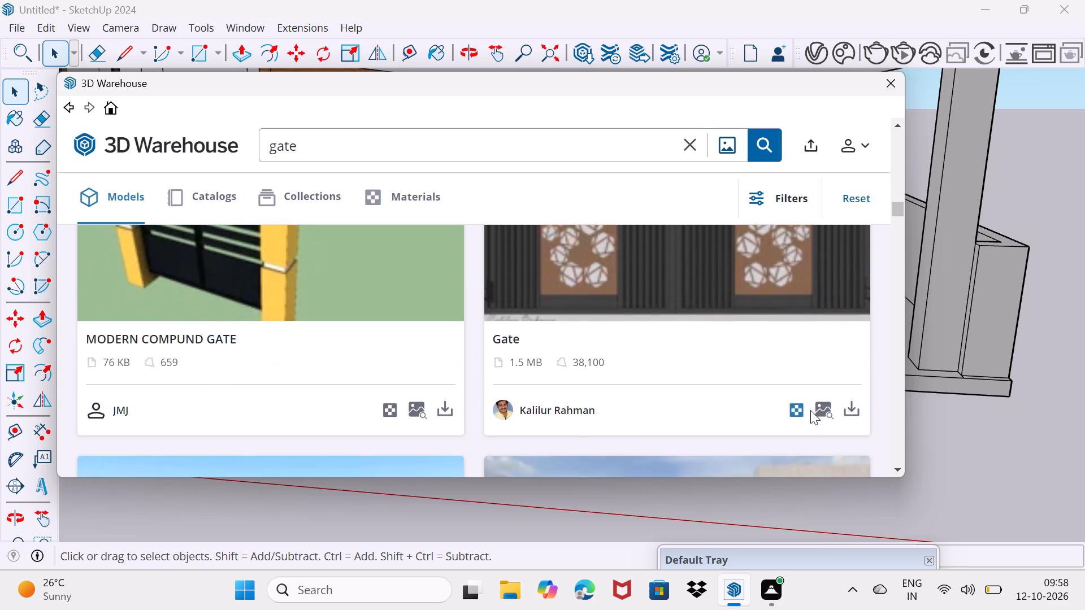
{"action": "left_click", "coordinate": [842, 410]}
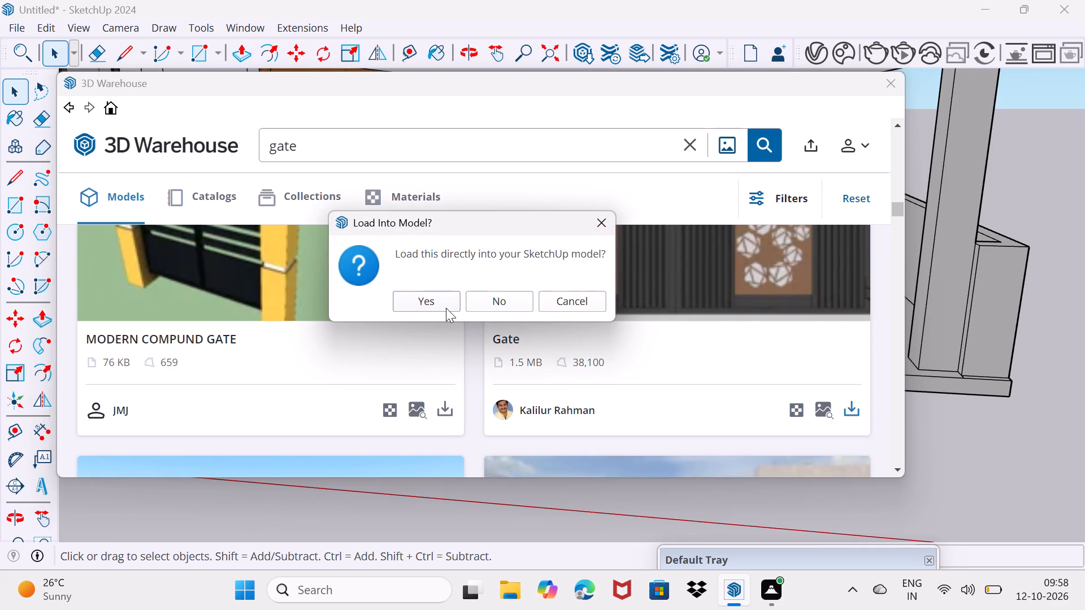
{"action": "left_click", "coordinate": [439, 309]}
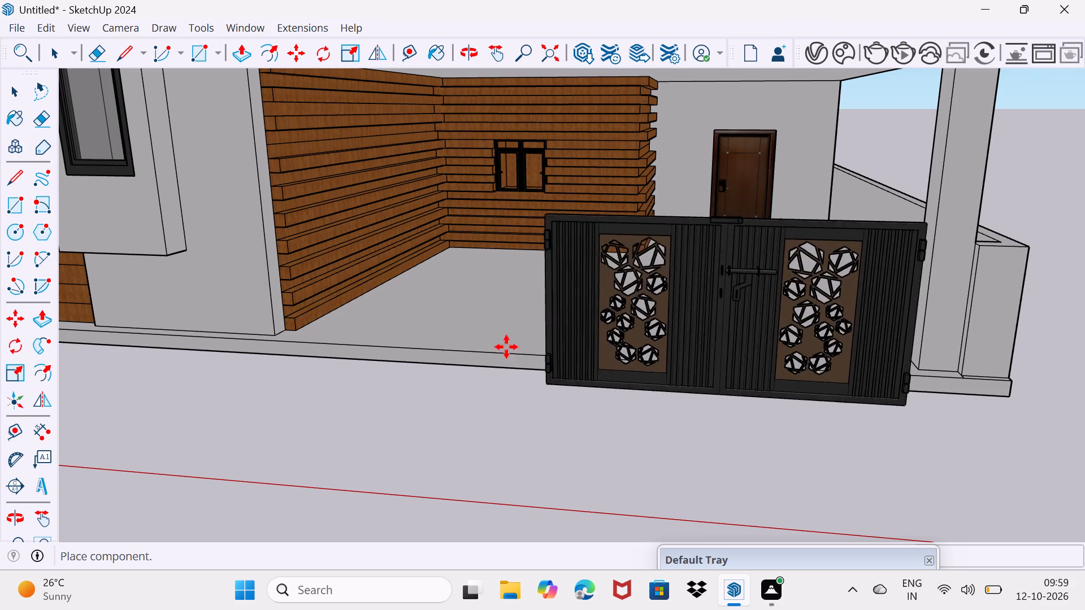
{"action": "left_click", "coordinate": [507, 345]}
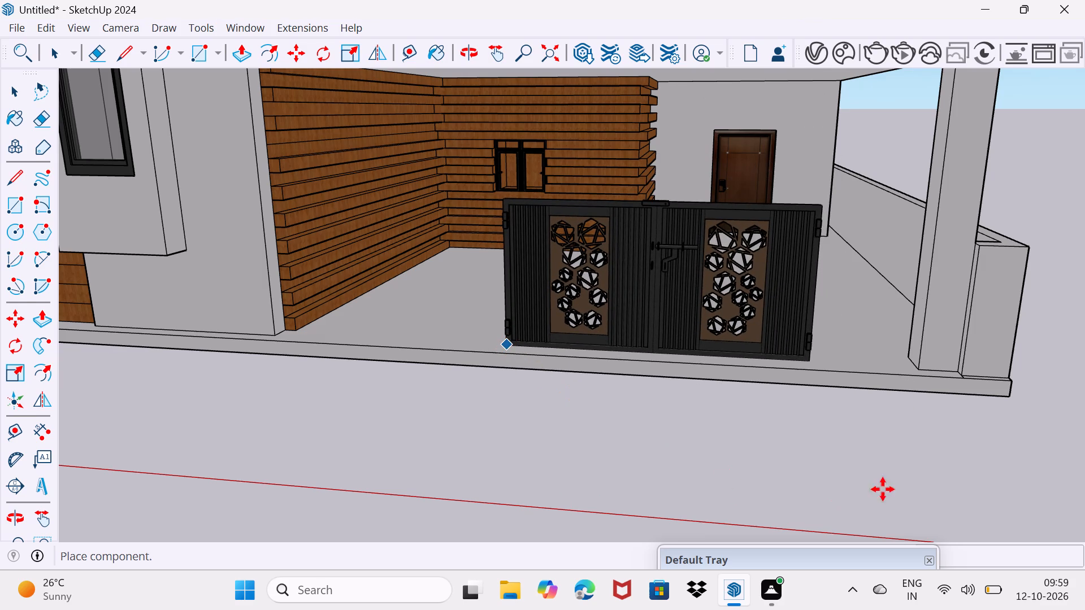
Move the gate along the slab's front edge until its outer end meets the porch's corner column.
{"action": "scroll", "coordinate": [816, 381], "scroll_direction": "up", "scroll_amount": 2}
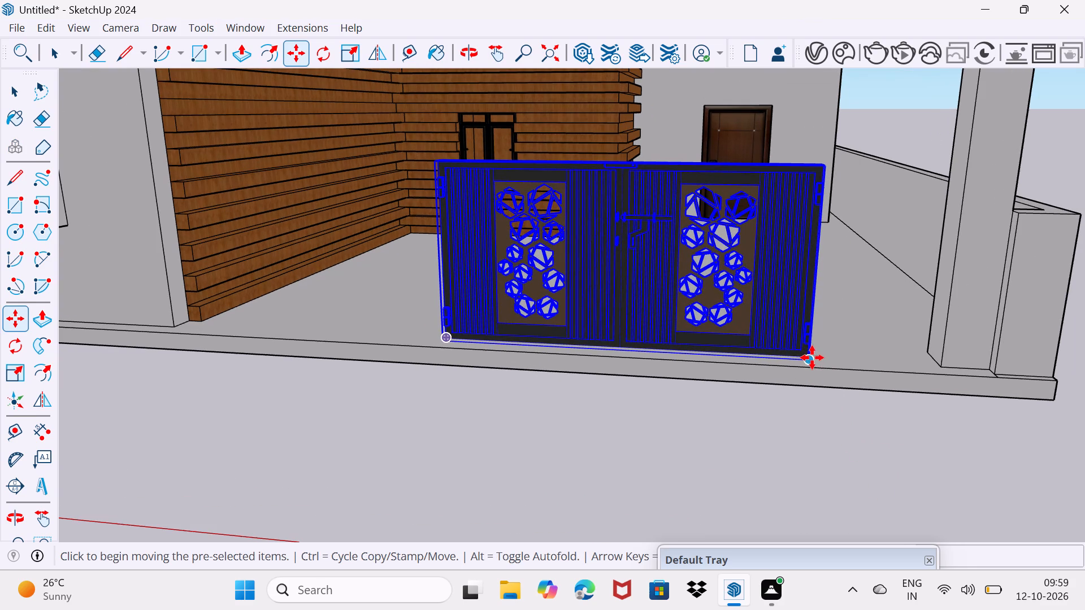
{"action": "left_click", "coordinate": [812, 358]}
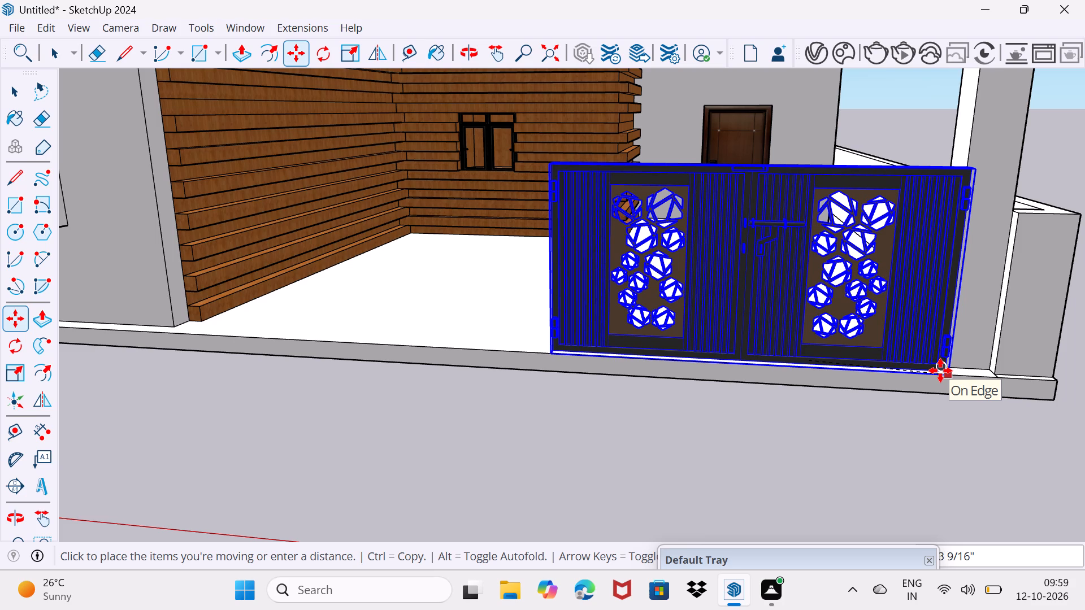
{"action": "left_click", "coordinate": [940, 371]}
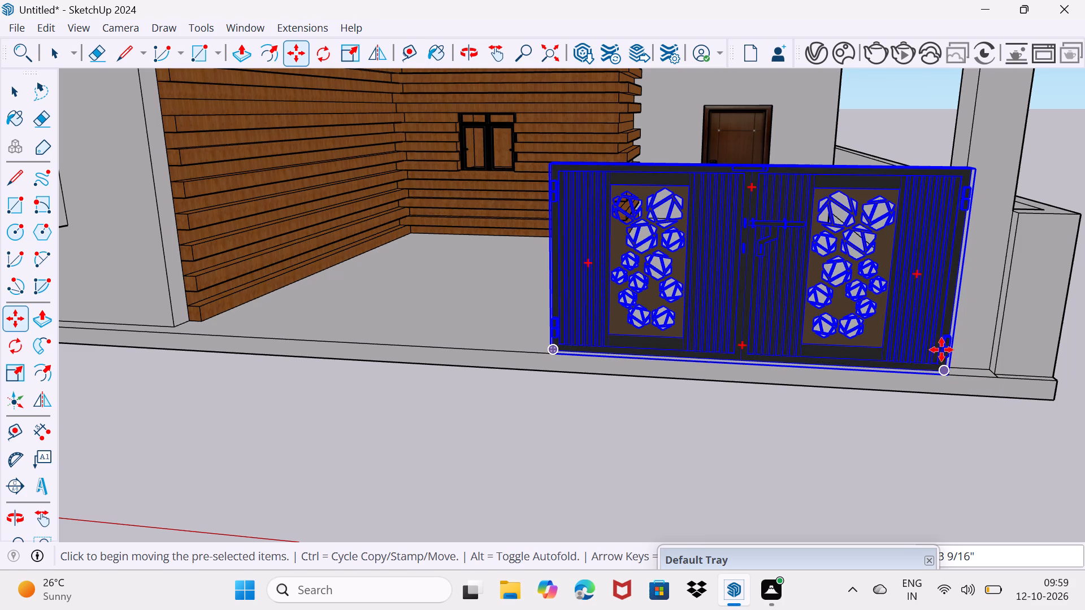
{"action": "scroll", "coordinate": [941, 350], "scroll_direction": "up", "scroll_amount": 2}
{"action": "scroll", "coordinate": [762, 352], "scroll_direction": "down", "scroll_amount": 2}
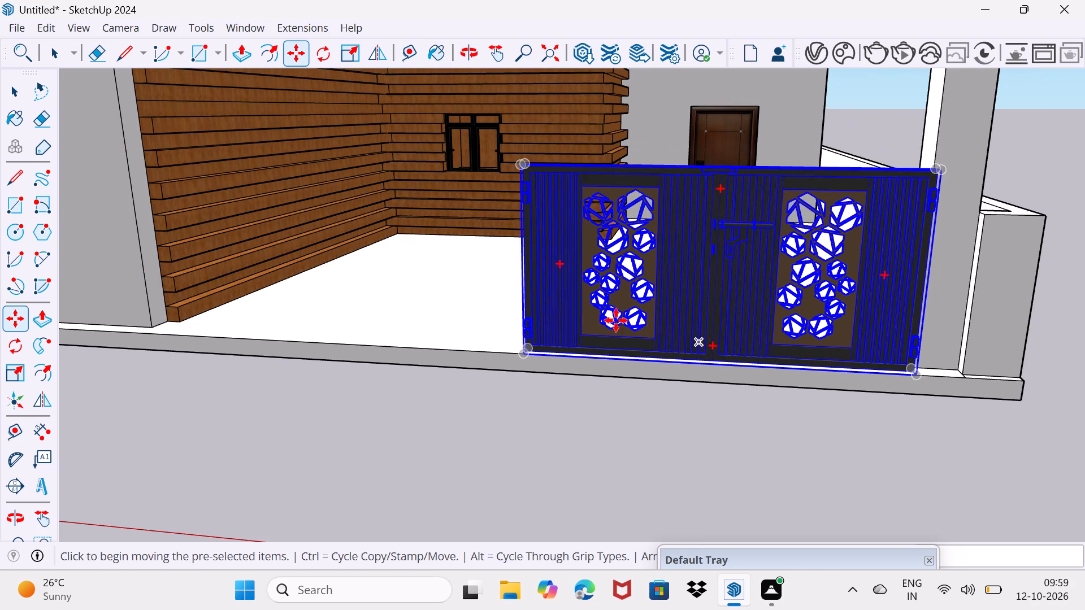
Scale the gate along the red axis about its column end, stretching it across the porch opening to the house wall.
{"action": "scroll", "coordinate": [528, 334], "scroll_direction": "up", "scroll_amount": 2}
{"action": "middle_click_drag", "start_coordinate": [524, 355], "coordinate": [593, 339]}
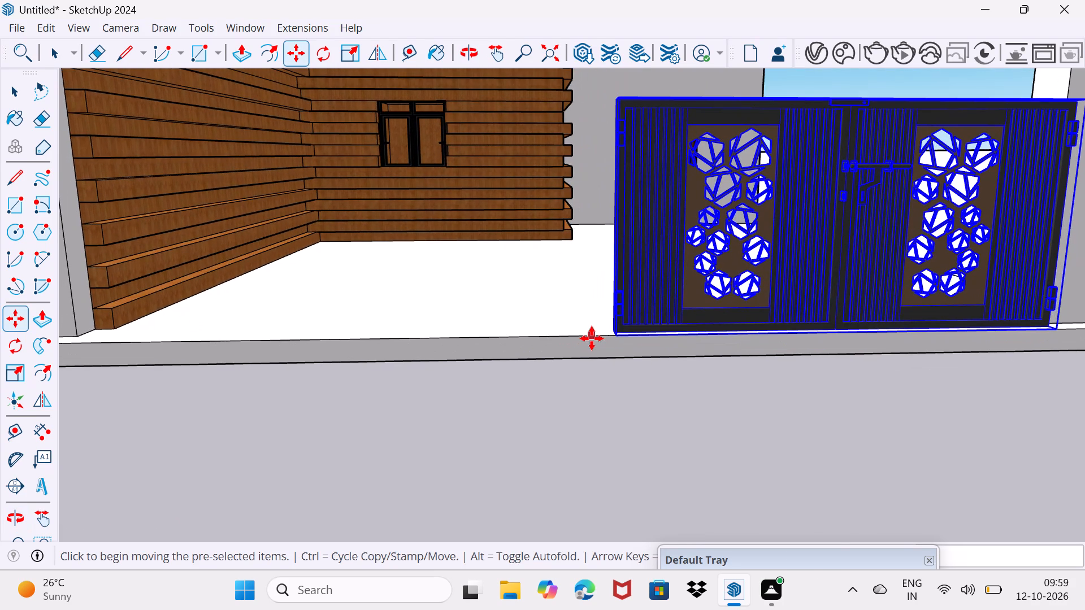
{"action": "key", "text": "s"}
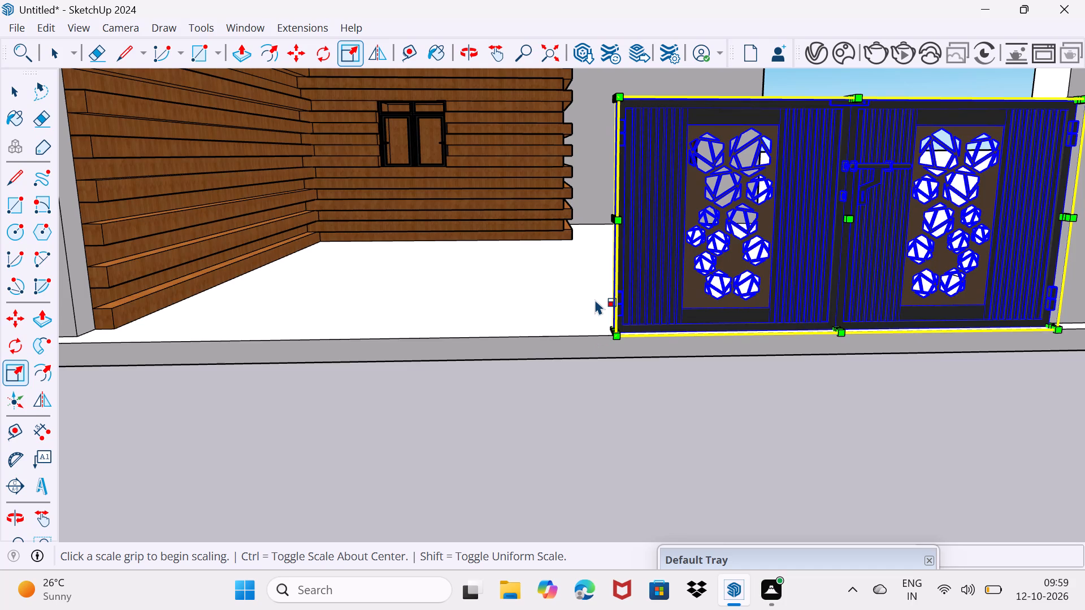
{"action": "scroll", "coordinate": [621, 274], "scroll_direction": "up", "scroll_amount": 4}
{"action": "middle_click_drag", "start_coordinate": [619, 263], "coordinate": [706, 243]}
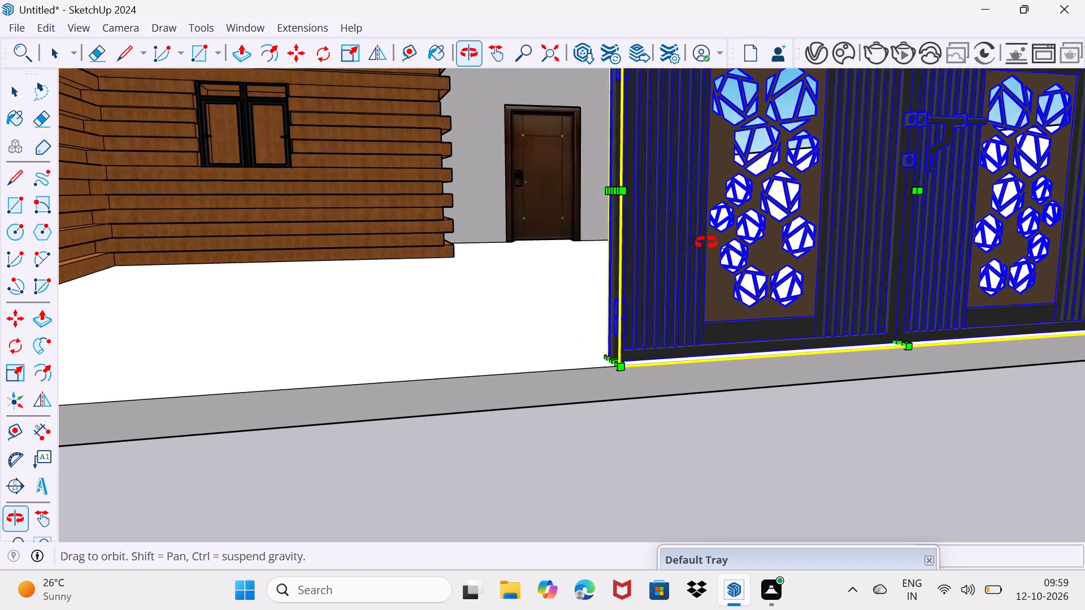
{"action": "middle_click_drag", "start_coordinate": [706, 243], "coordinate": [789, 216]}
{"action": "scroll", "coordinate": [607, 197], "scroll_direction": "up", "scroll_amount": 2}
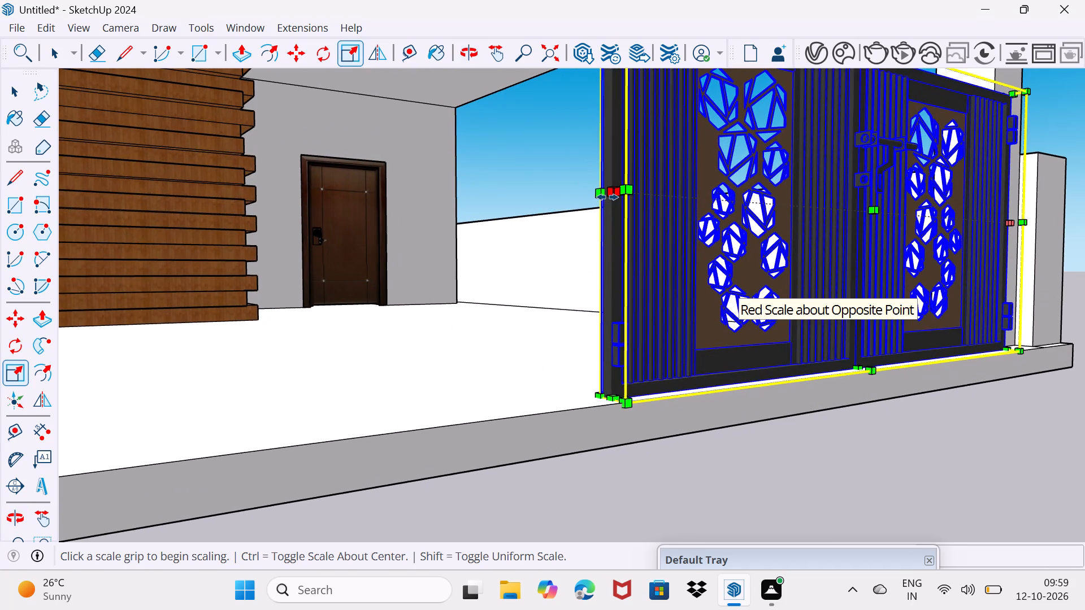
{"action": "left_click", "coordinate": [610, 198]}
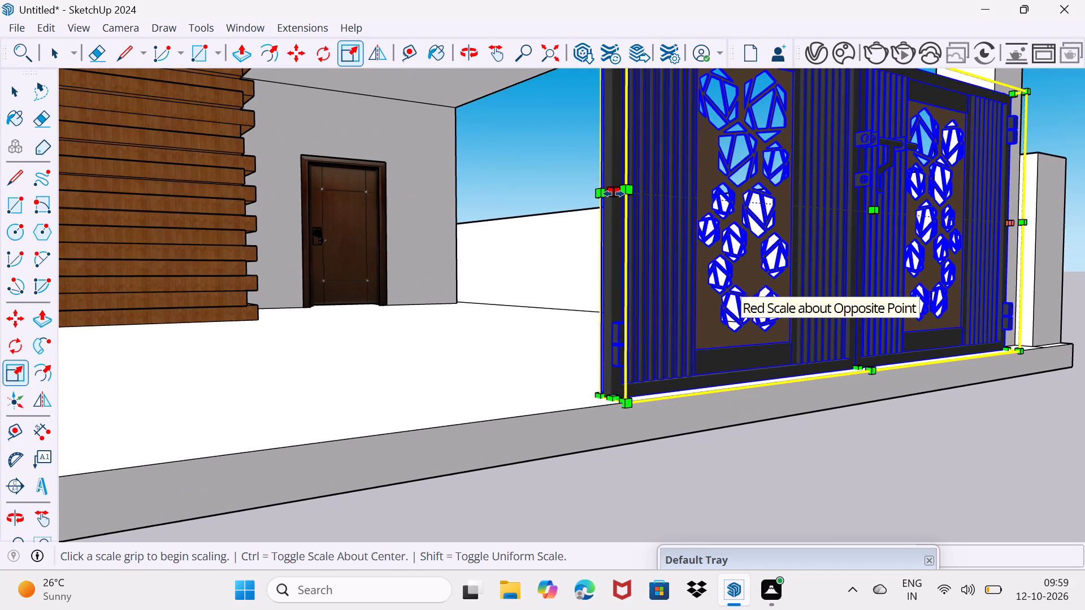
{"action": "left_click", "coordinate": [614, 194]}
{"action": "scroll", "coordinate": [398, 194], "scroll_direction": "down", "scroll_amount": 10}
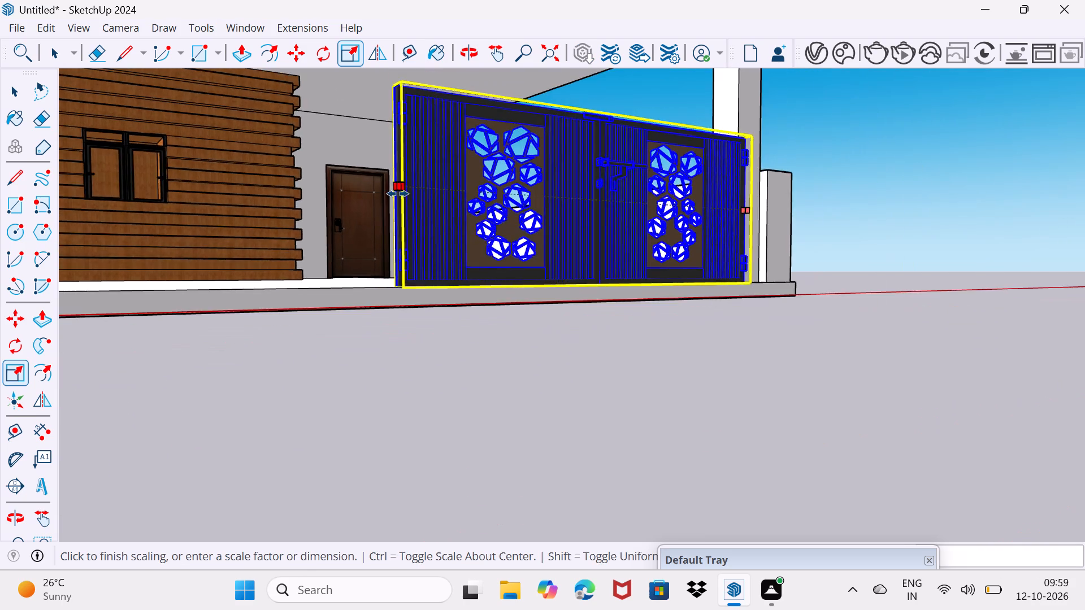
{"action": "scroll", "coordinate": [398, 194], "scroll_direction": "down", "scroll_amount": 9}
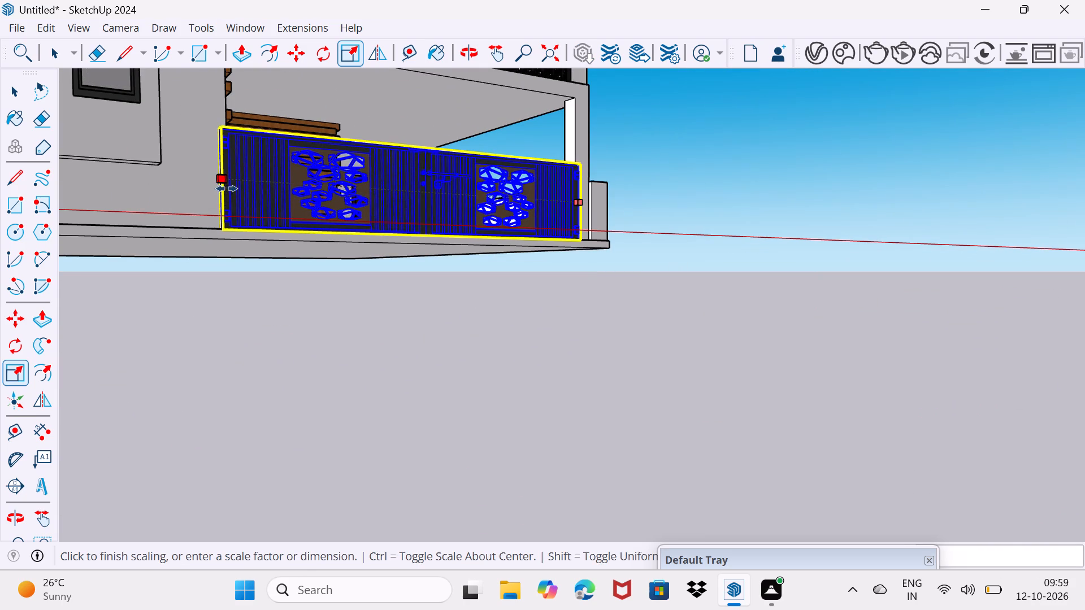
{"action": "left_click", "coordinate": [231, 184]}
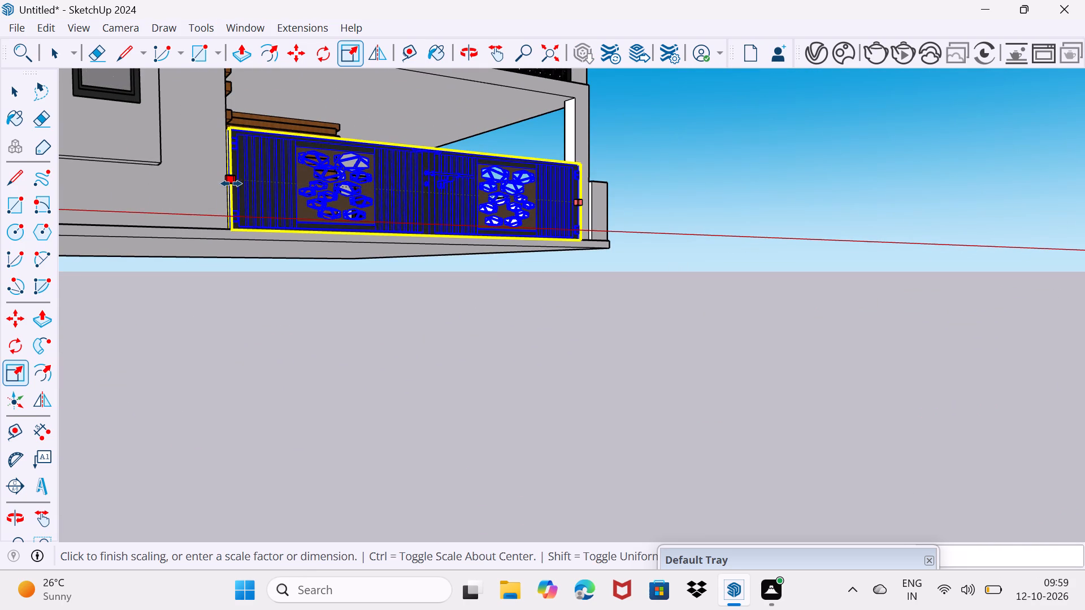
Move the widened gate slightly back from the slab's front edge, snapping its bottom corner to the base corner of the house wall.
{"action": "scroll", "coordinate": [219, 226], "scroll_direction": "up", "scroll_amount": 15}
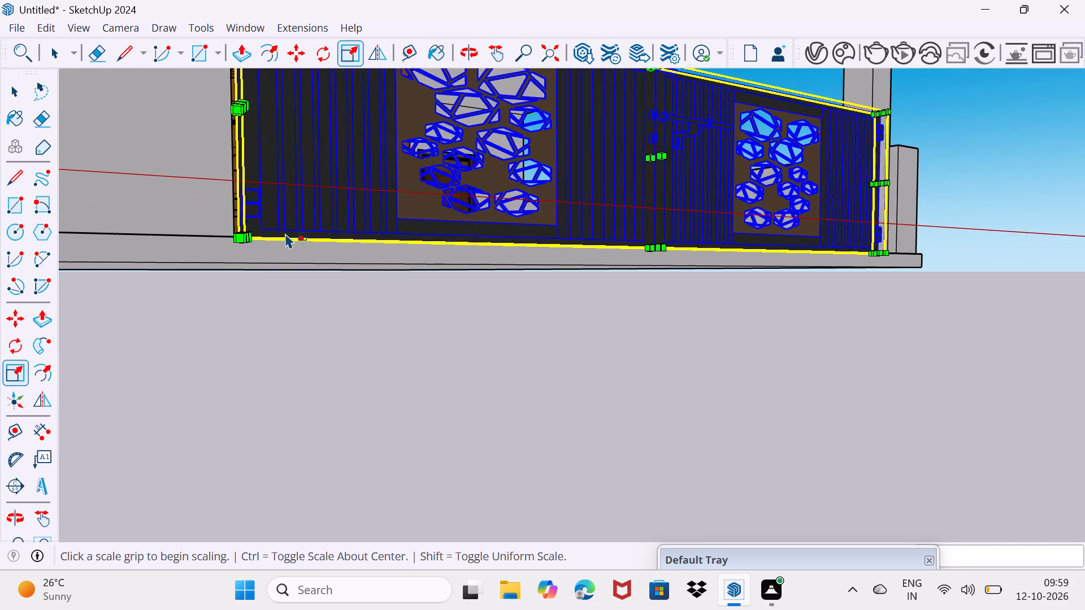
{"action": "middle_click_drag", "start_coordinate": [276, 241], "coordinate": [235, 279]}
{"action": "scroll", "coordinate": [257, 252], "scroll_direction": "up", "scroll_amount": 1}
{"action": "scroll", "coordinate": [189, 301], "scroll_direction": "up", "scroll_amount": 8}
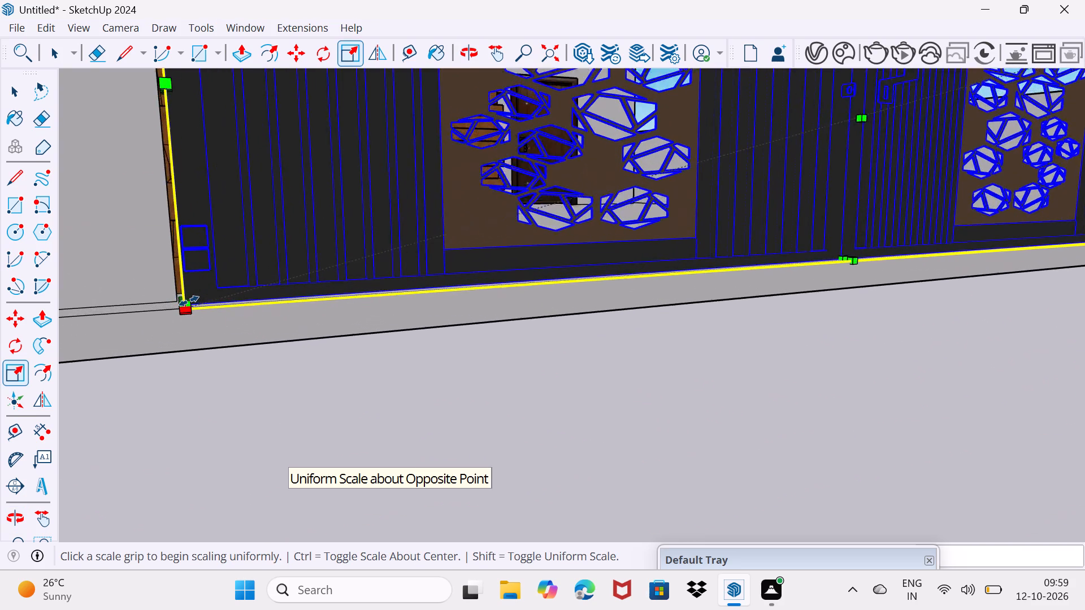
{"action": "key", "text": "m"}
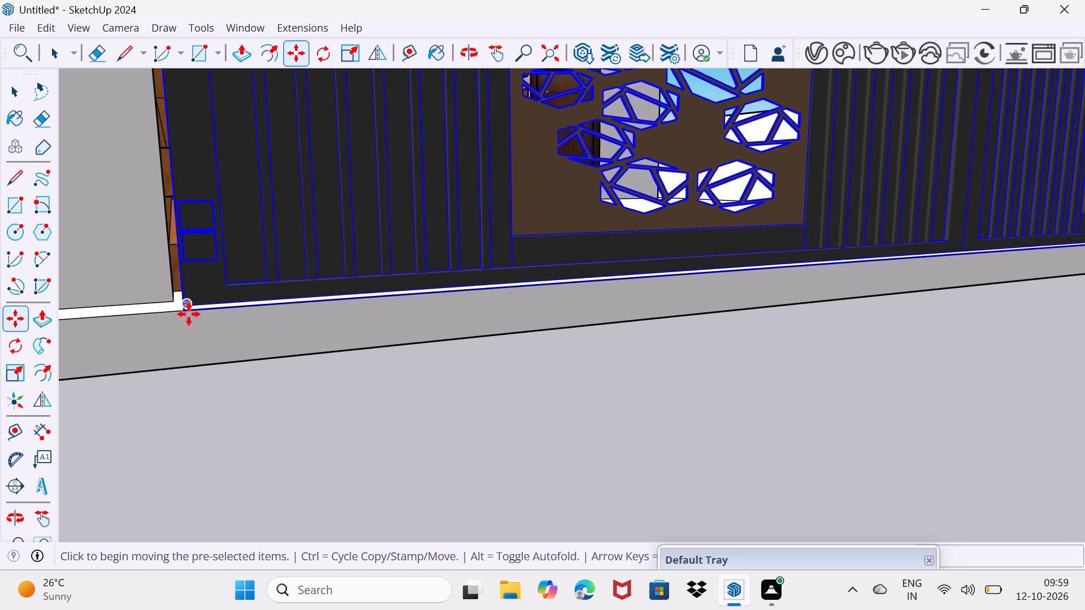
{"action": "scroll", "coordinate": [187, 307], "scroll_direction": "up", "scroll_amount": 1}
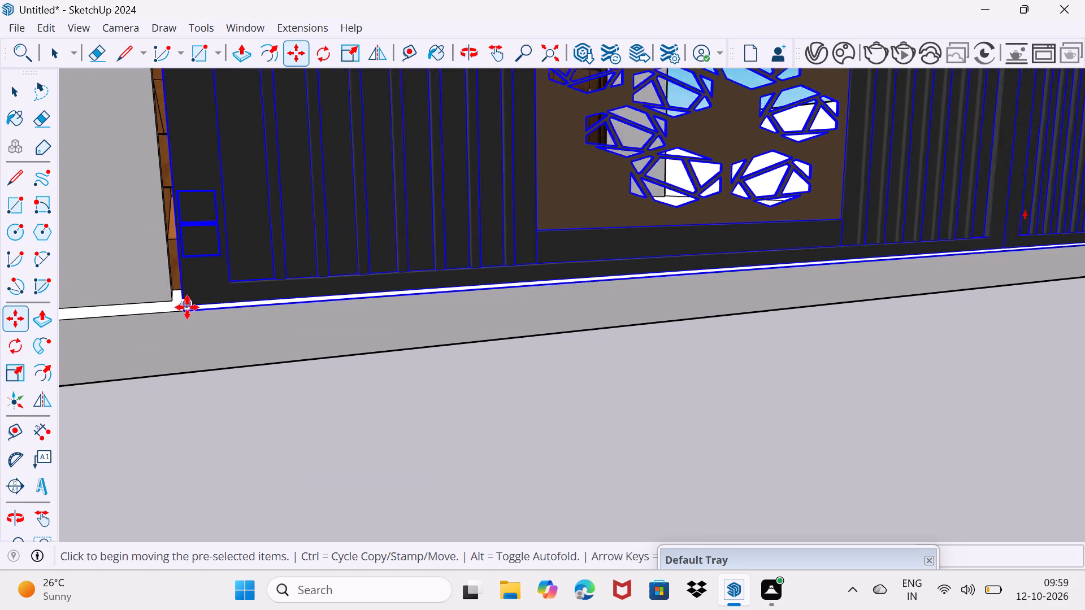
{"action": "scroll", "coordinate": [187, 307], "scroll_direction": "up", "scroll_amount": 4}
{"action": "middle_click_drag", "start_coordinate": [171, 292], "coordinate": [138, 291]}
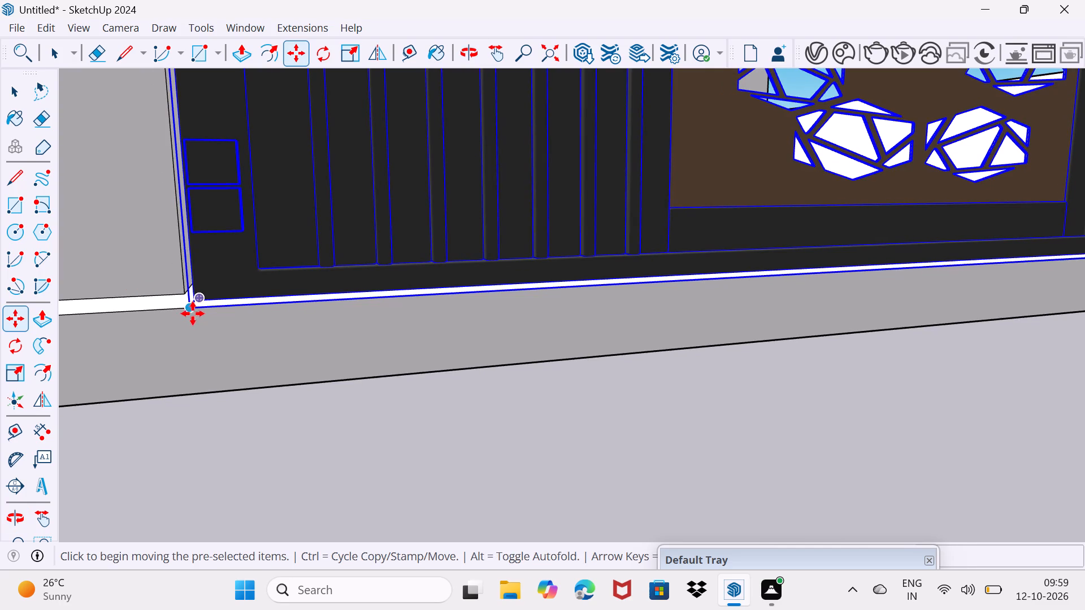
{"action": "left_click", "coordinate": [192, 313]}
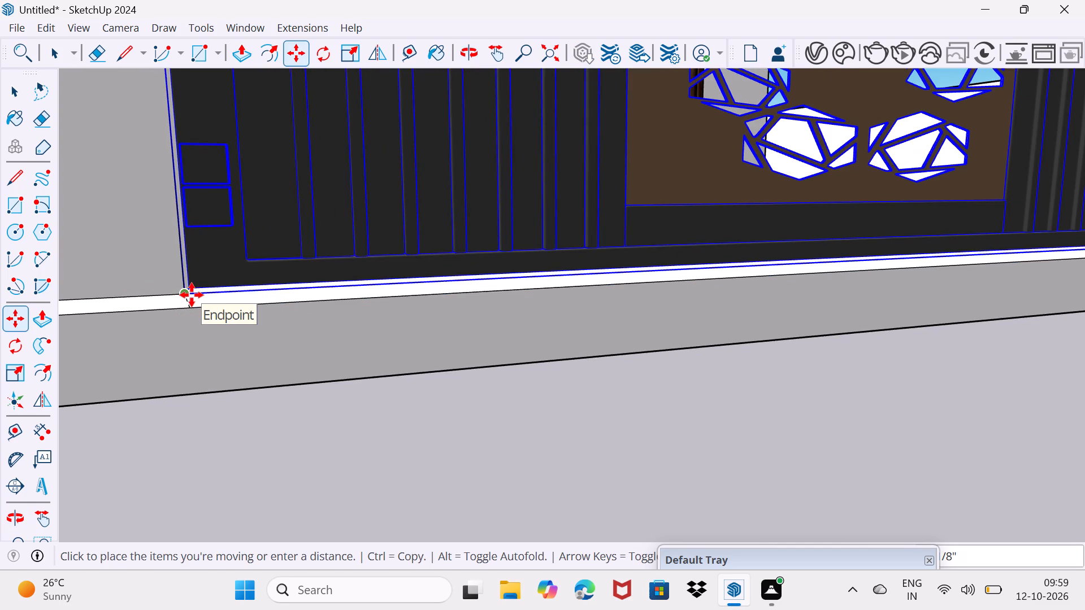
{"action": "left_click", "coordinate": [192, 295]}
{"action": "scroll", "coordinate": [220, 310], "scroll_direction": "down", "scroll_amount": 12}
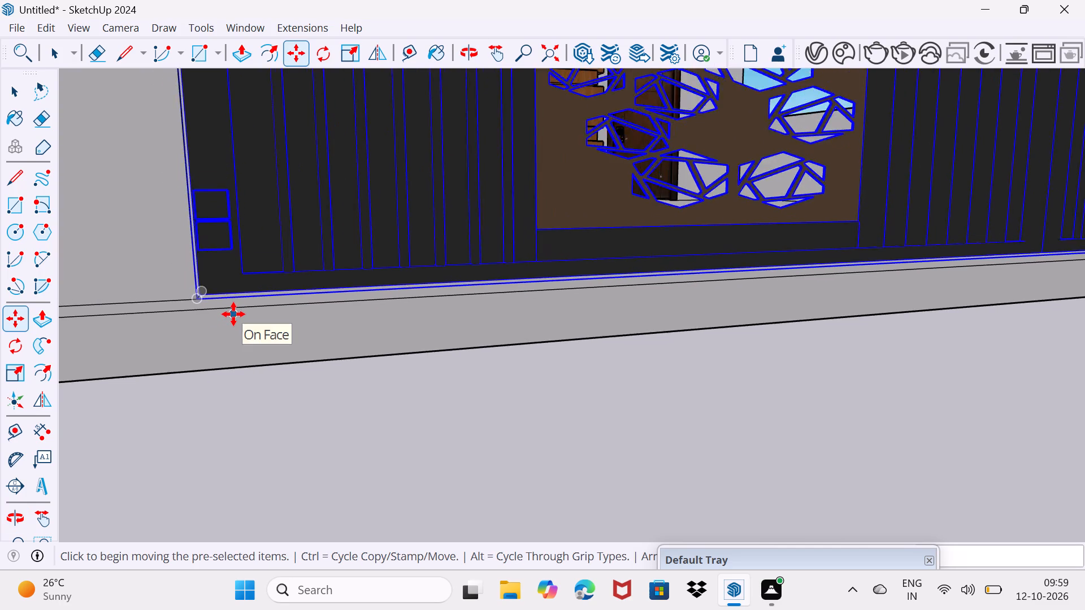
{"action": "scroll", "coordinate": [233, 314], "scroll_direction": "down", "scroll_amount": 17}
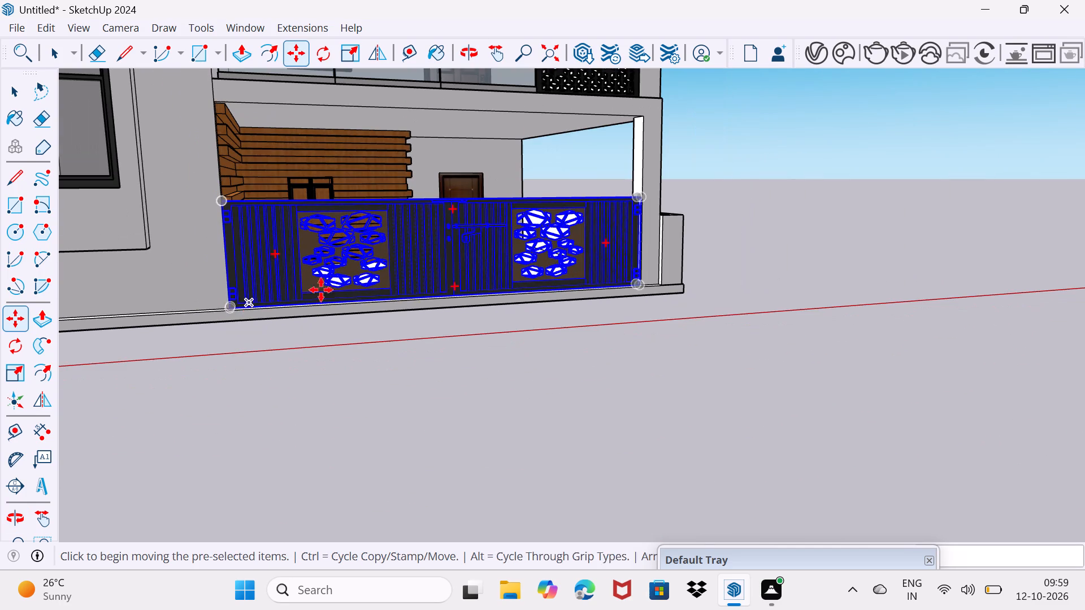
{"action": "scroll", "coordinate": [637, 285], "scroll_direction": "up", "scroll_amount": 8}
{"action": "middle_click_drag", "start_coordinate": [649, 237], "coordinate": [536, 225]}
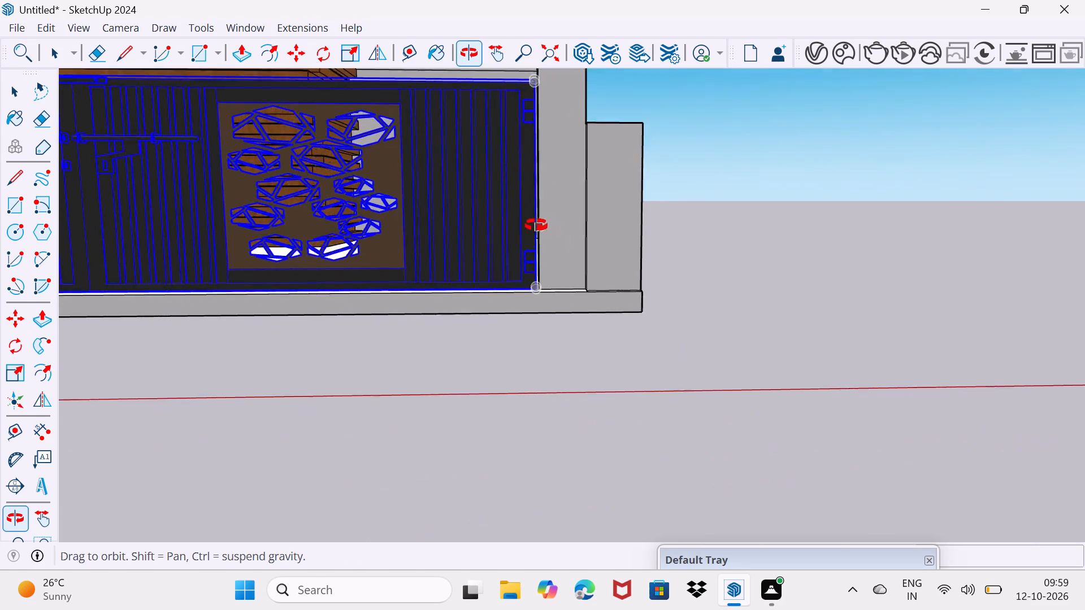
{"action": "middle_click_drag", "start_coordinate": [536, 225], "coordinate": [530, 233]}
{"action": "scroll", "coordinate": [419, 188], "scroll_direction": "down", "scroll_amount": 3}
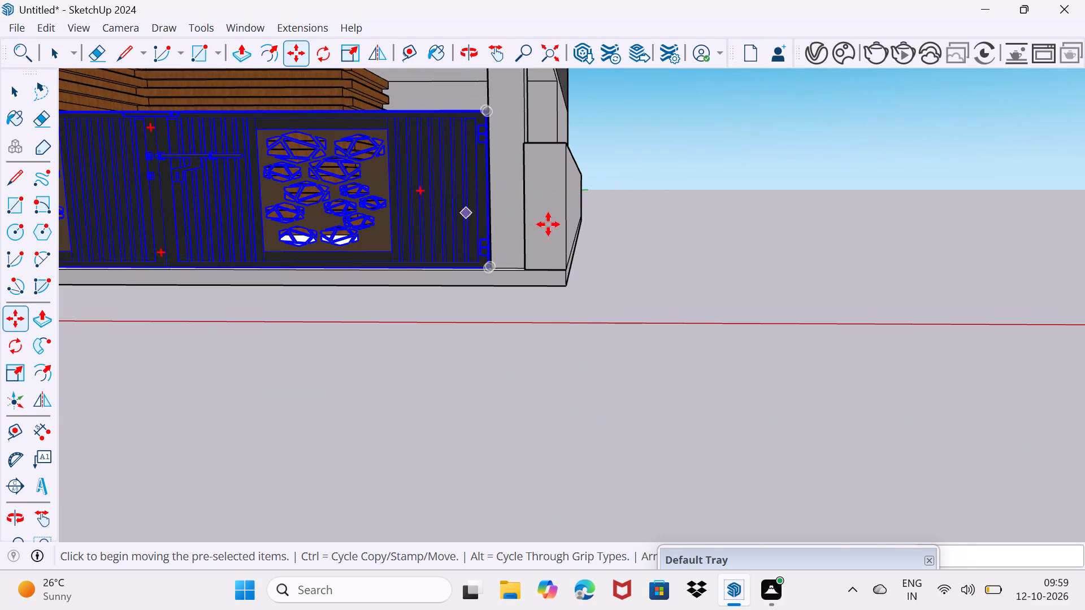
{"action": "key", "text": "Escape"}
Review the front of the whole house with the gate fitted across the porch opening.
{"action": "scroll", "coordinate": [553, 228], "scroll_direction": "down", "scroll_amount": 3}
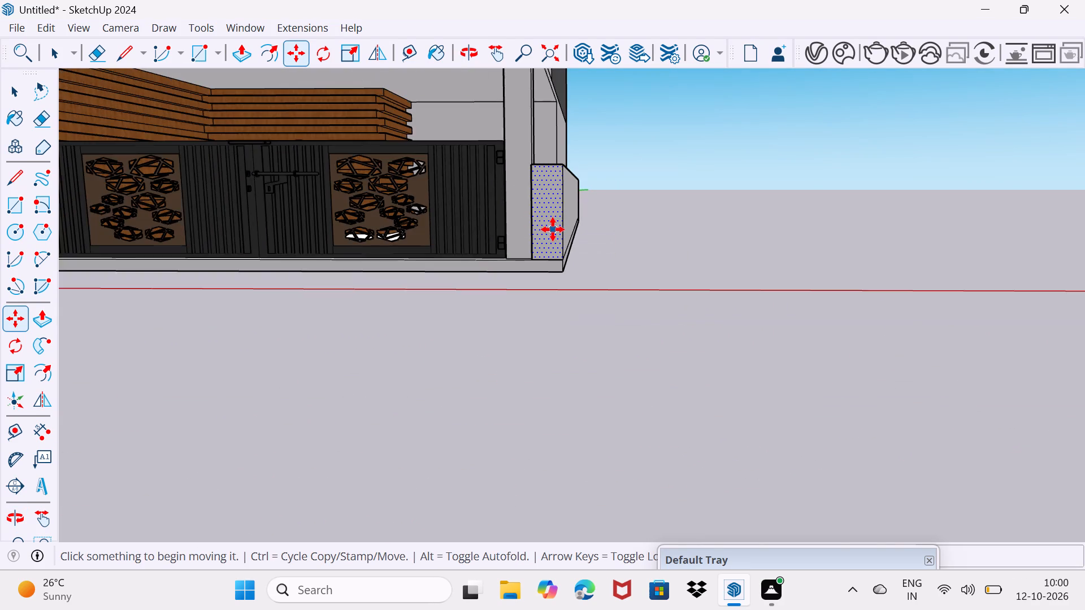
{"action": "scroll", "coordinate": [552, 232], "scroll_direction": "down", "scroll_amount": 9}
{"action": "scroll", "coordinate": [455, 295], "scroll_direction": "down", "scroll_amount": 2}
{"action": "middle_click", "coordinate": [455, 295]}
{"action": "scroll", "coordinate": [455, 294], "scroll_direction": "down", "scroll_amount": 3}
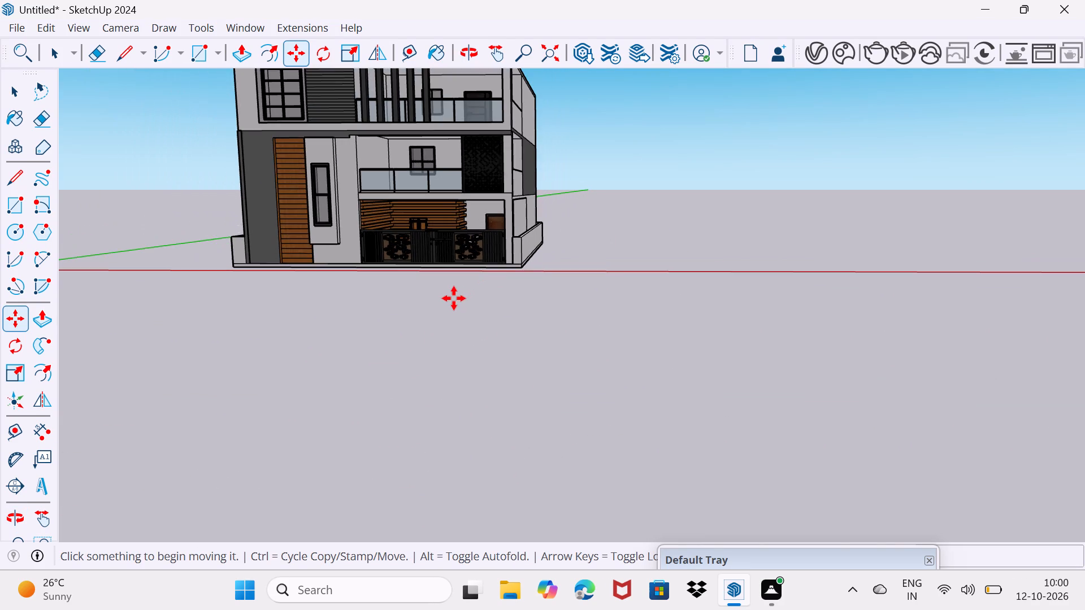
{"action": "scroll", "coordinate": [454, 298], "scroll_direction": "down", "scroll_amount": 3}
{"action": "scroll", "coordinate": [425, 238], "scroll_direction": "up", "scroll_amount": 2}
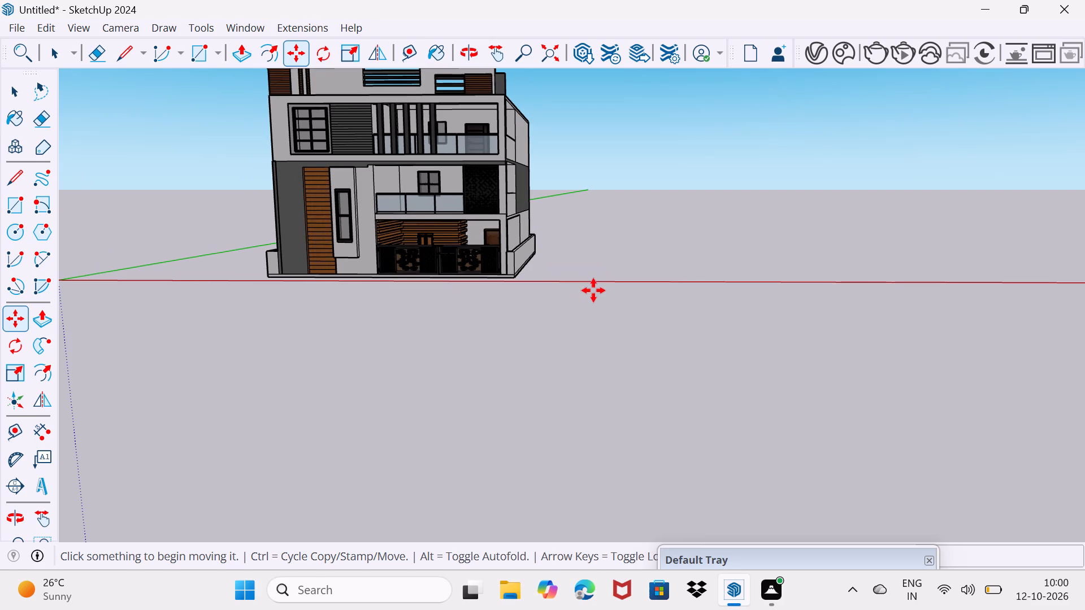
{"action": "key", "text": "grave"}
{"action": "key", "text": "grave"}
{"action": "key", "text": "space"}
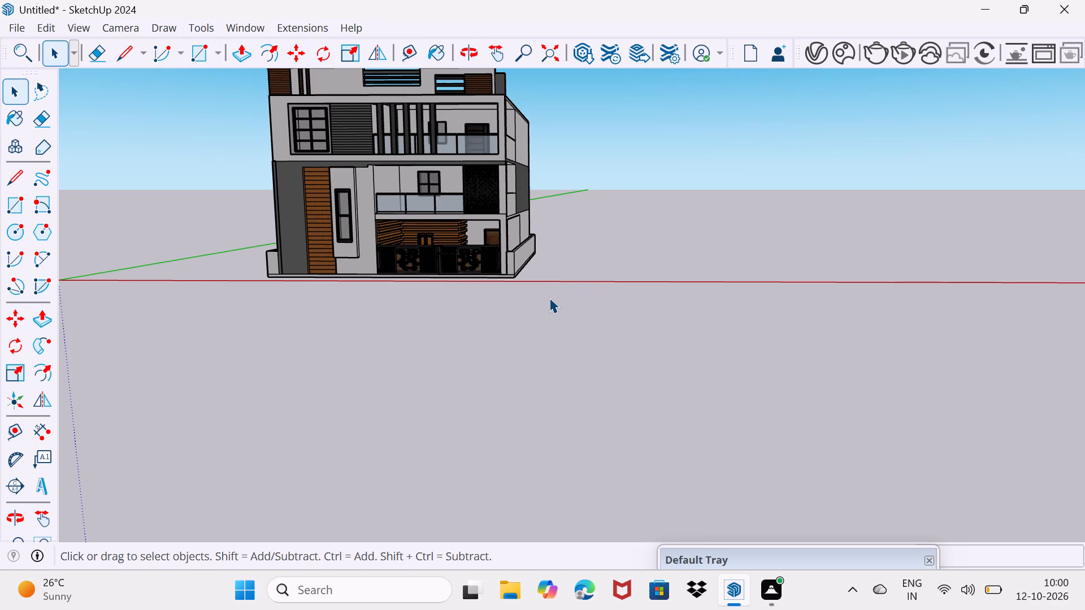
{"action": "scroll", "coordinate": [461, 291], "scroll_direction": "up", "scroll_amount": 8}
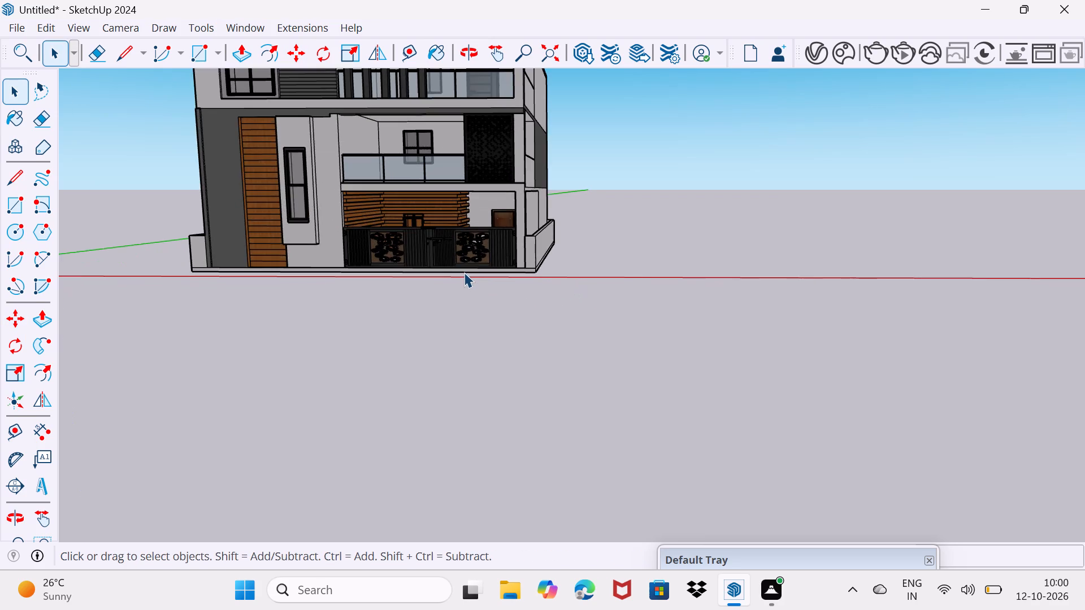
{"action": "scroll", "coordinate": [464, 272], "scroll_direction": "up", "scroll_amount": 3}
{"action": "middle_click_drag", "start_coordinate": [469, 276], "coordinate": [530, 304]}
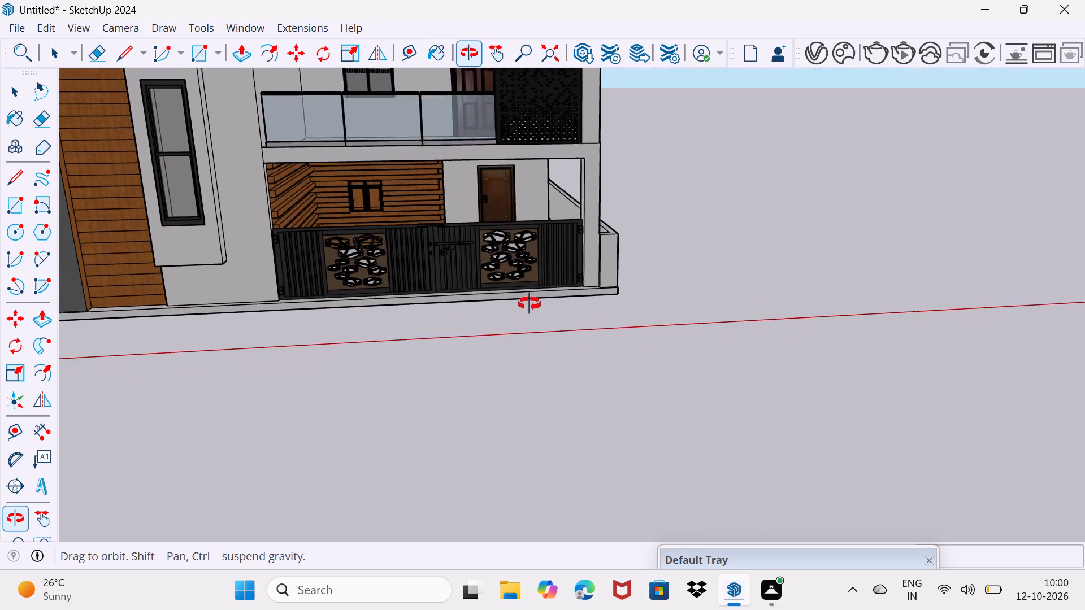
{"action": "middle_click_drag", "start_coordinate": [530, 304], "coordinate": [538, 265]}
{"action": "scroll", "coordinate": [538, 265], "scroll_direction": "down", "scroll_amount": 7}
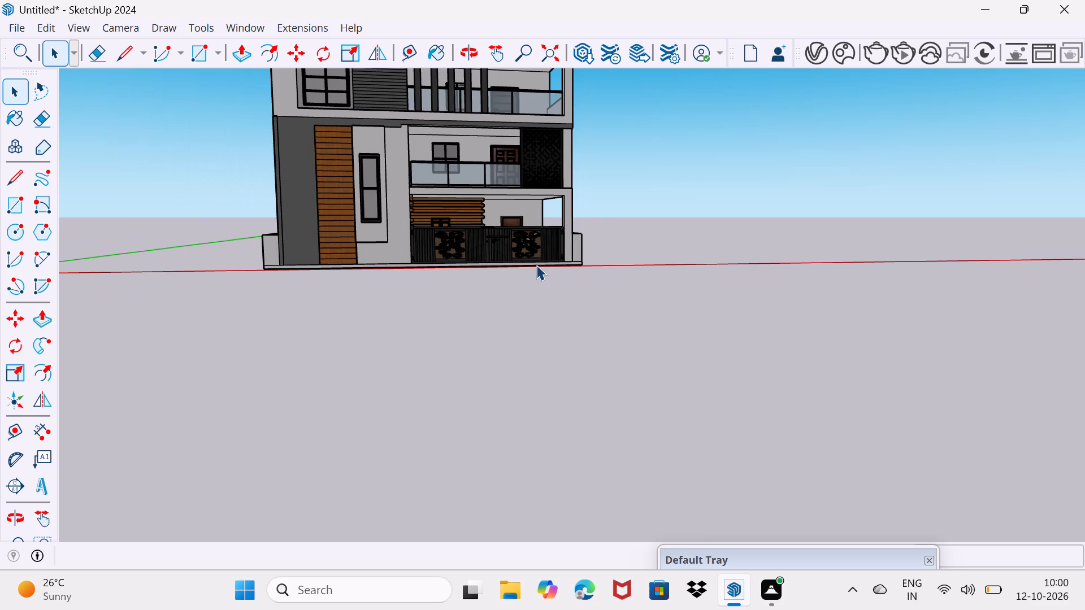
Push/Pull the base slab's front face outward to extend the slab into a deep forecourt in front of the house and gate.
{"action": "scroll", "coordinate": [536, 265], "scroll_direction": "up", "scroll_amount": 10}
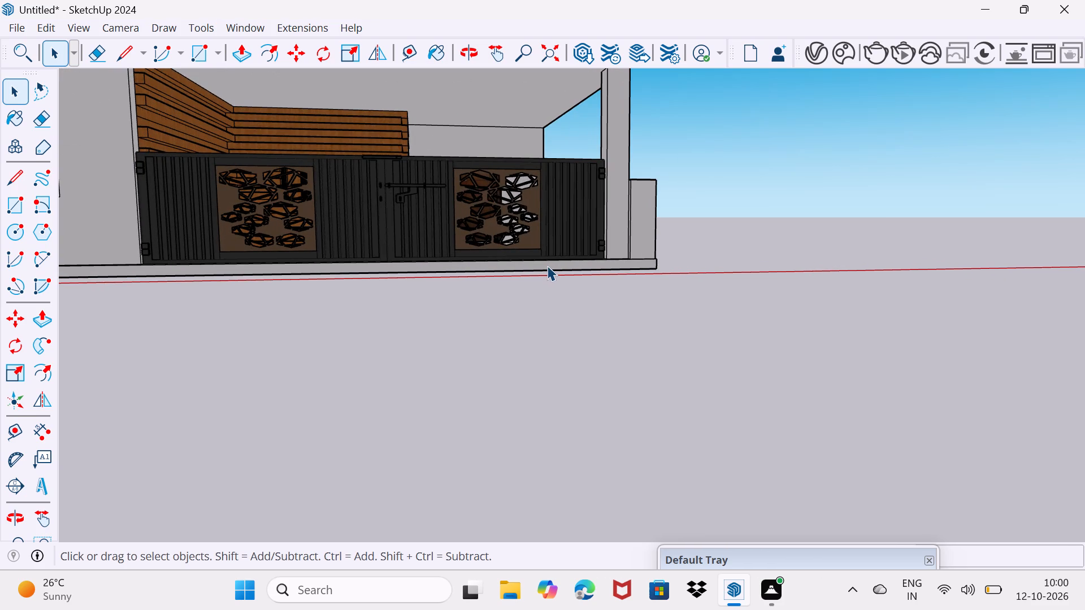
{"action": "left_click", "coordinate": [547, 265]}
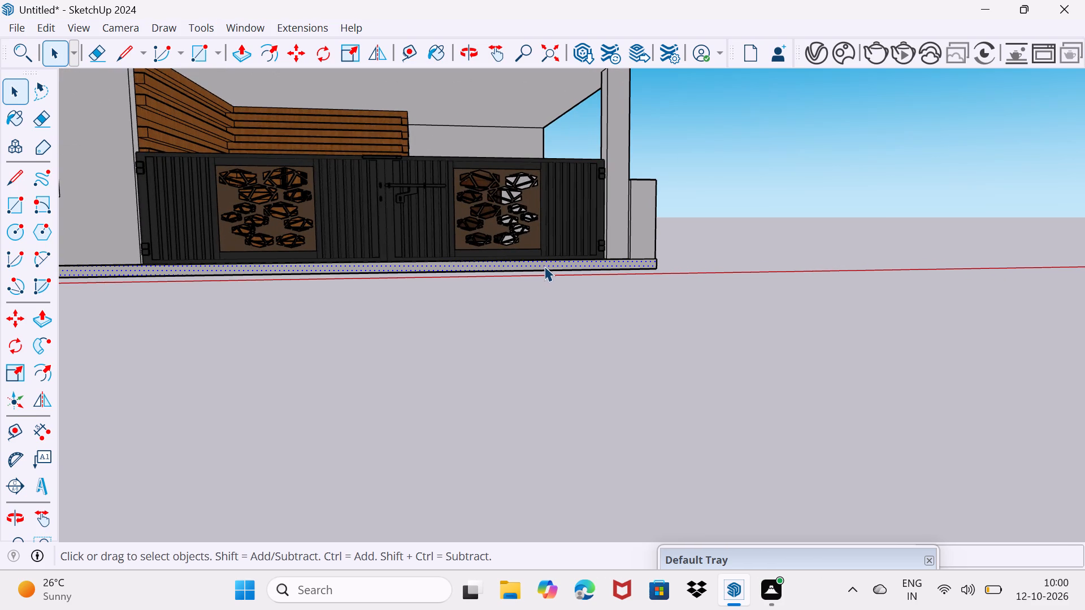
{"action": "key", "text": "p"}
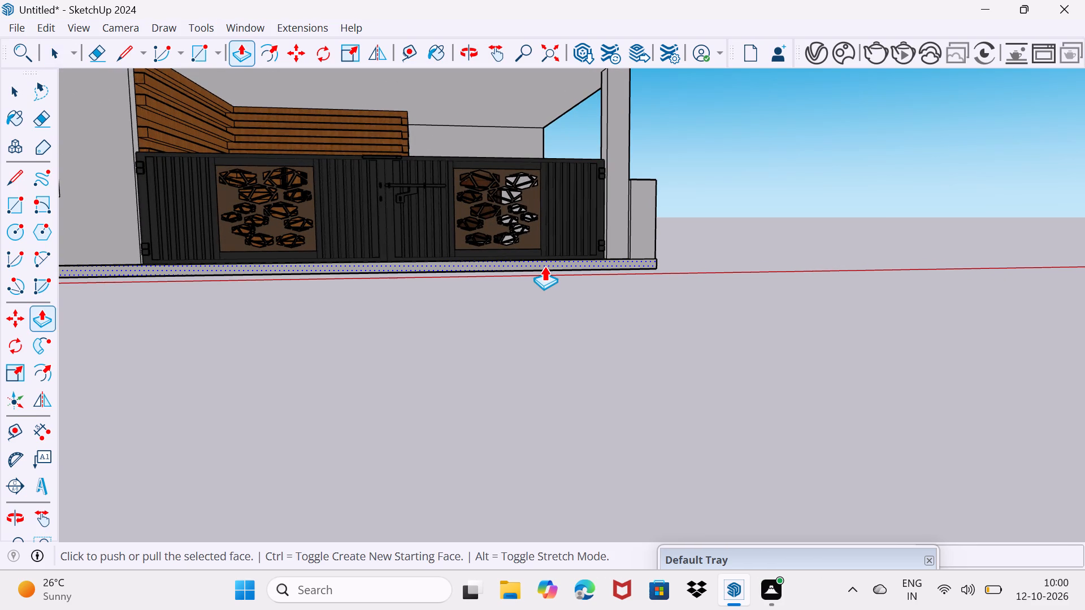
{"action": "left_click", "coordinate": [544, 266]}
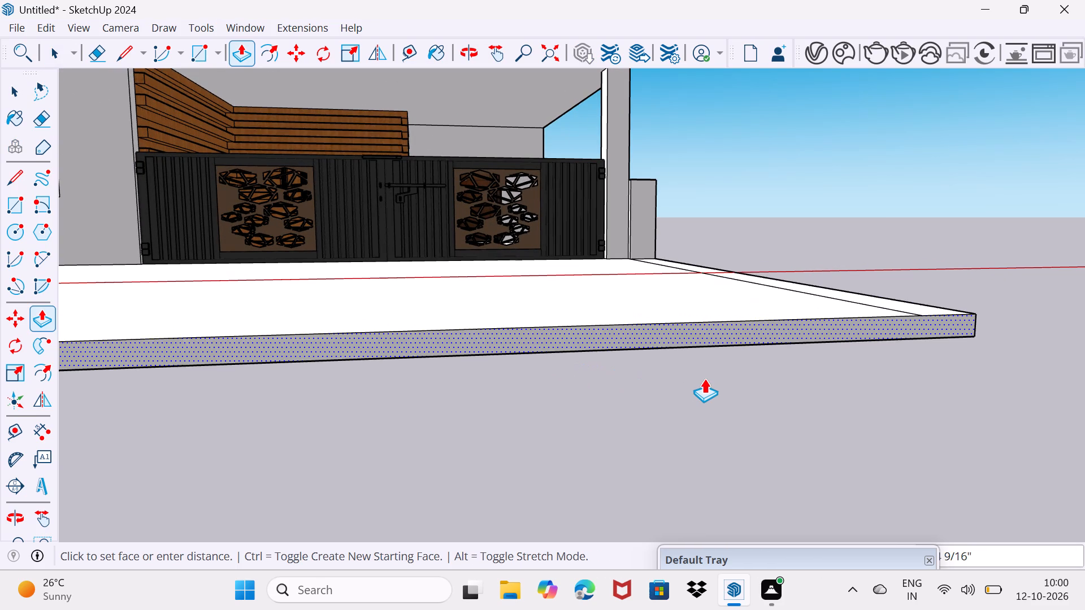
{"action": "scroll", "coordinate": [704, 378], "scroll_direction": "down", "scroll_amount": 14}
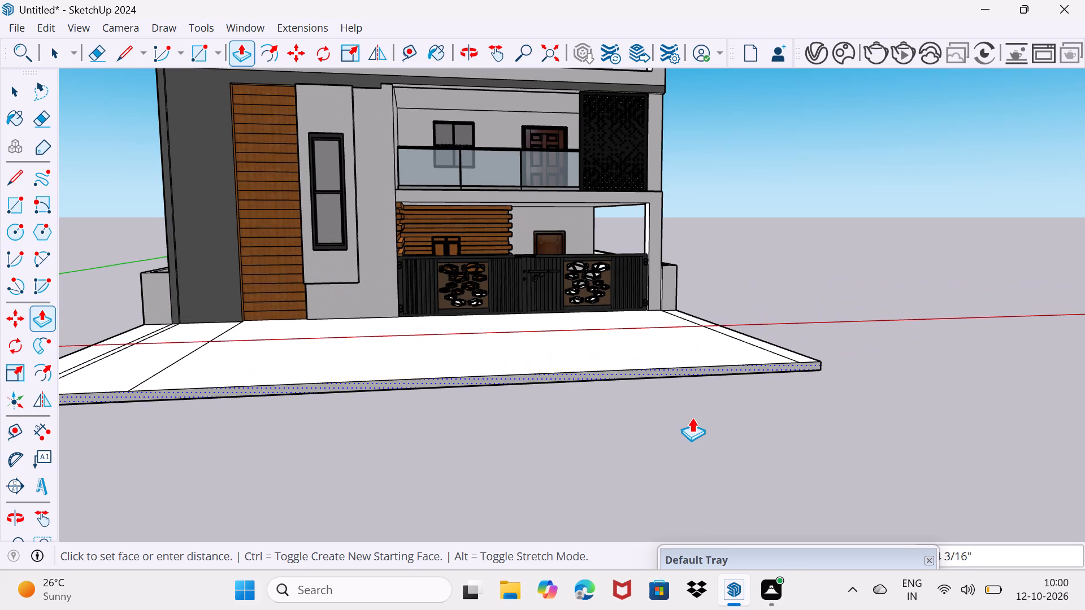
{"action": "left_click", "coordinate": [641, 505]}
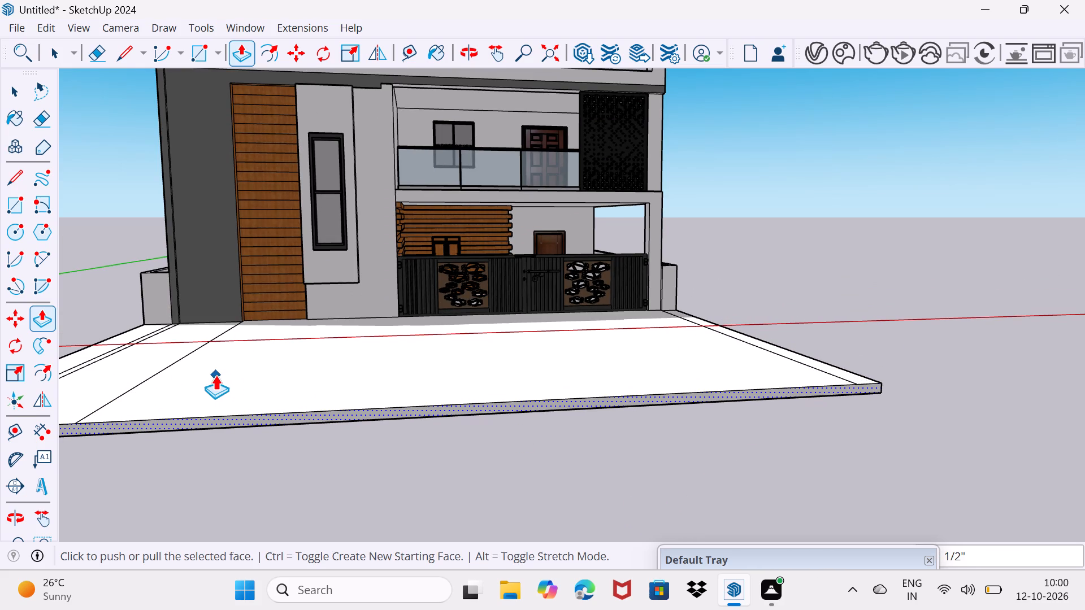
Erase the leftover lines running across the top of the extended forecourt slab, leaving one clean continuous face.
{"action": "key", "text": "Escape"}
{"action": "key", "text": "space"}
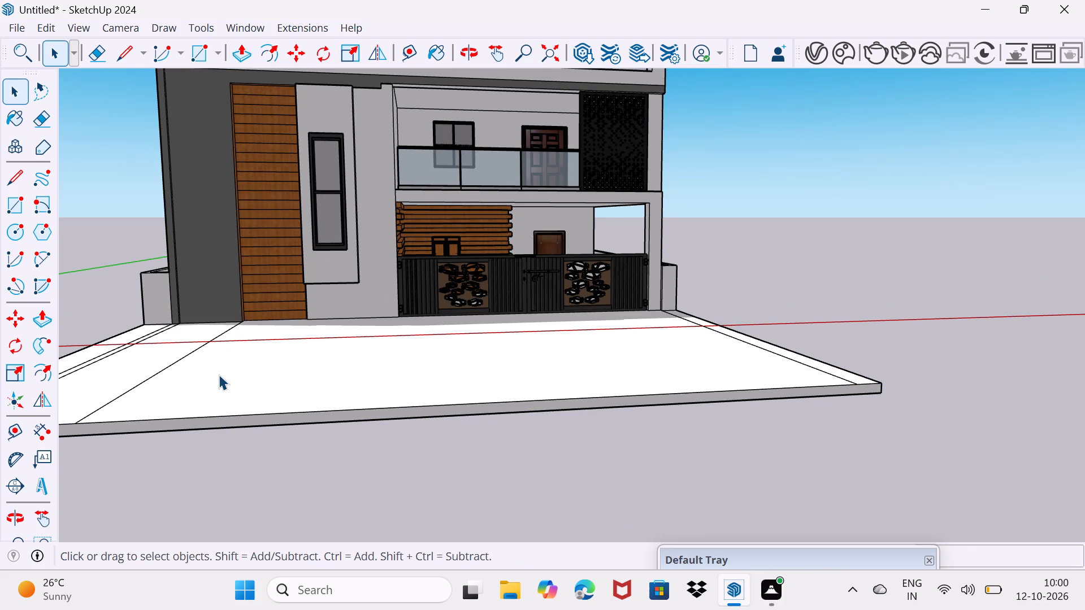
{"action": "key", "text": "e"}
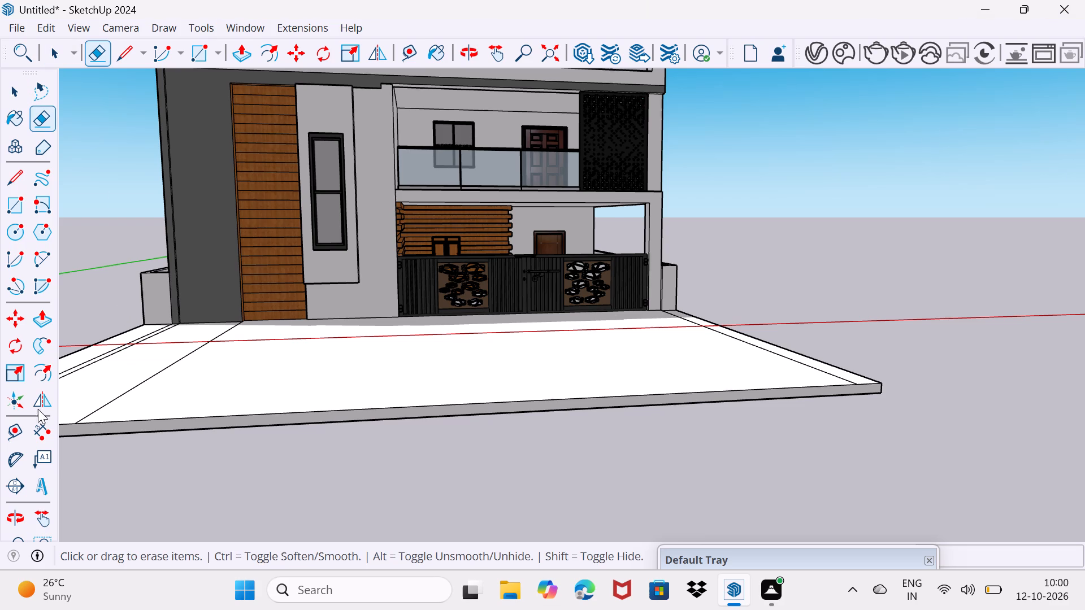
{"action": "left_click", "coordinate": [116, 350]}
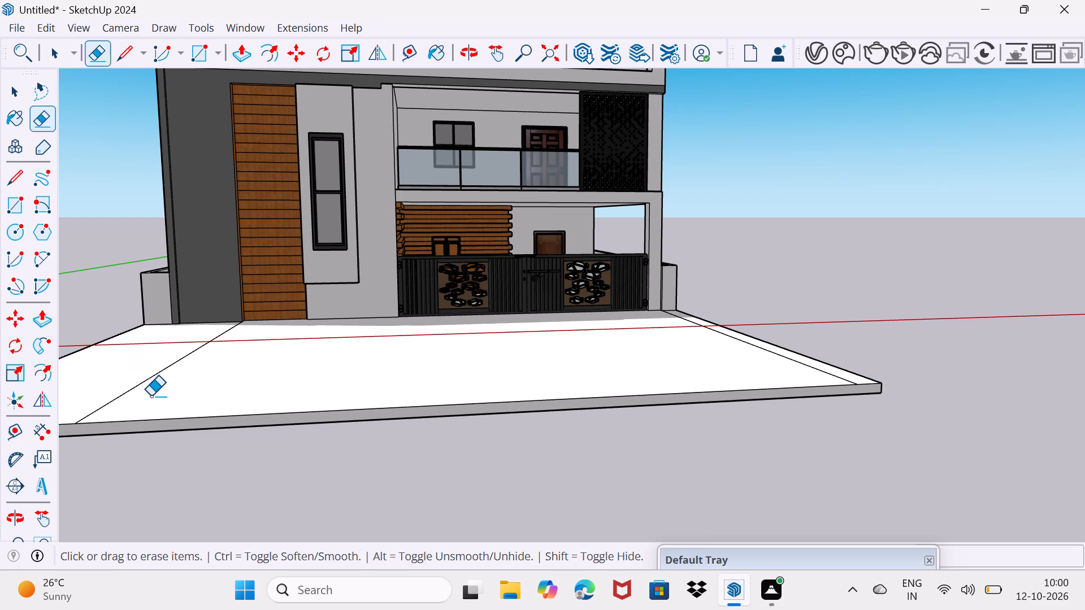
{"action": "left_click_drag", "start_coordinate": [141, 384], "coordinate": [167, 385]}
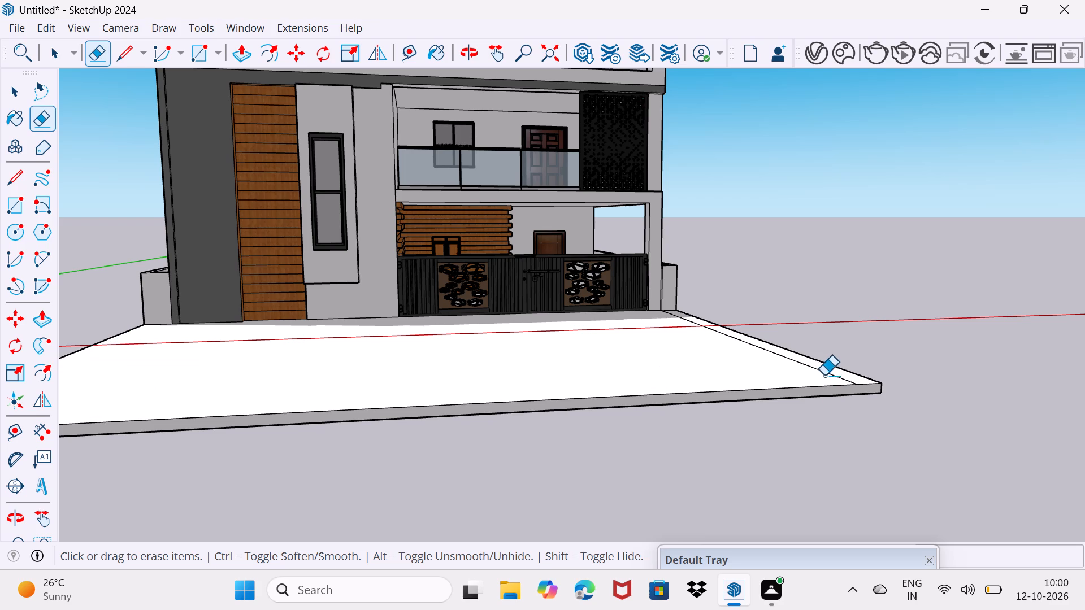
{"action": "left_click", "coordinate": [826, 373]}
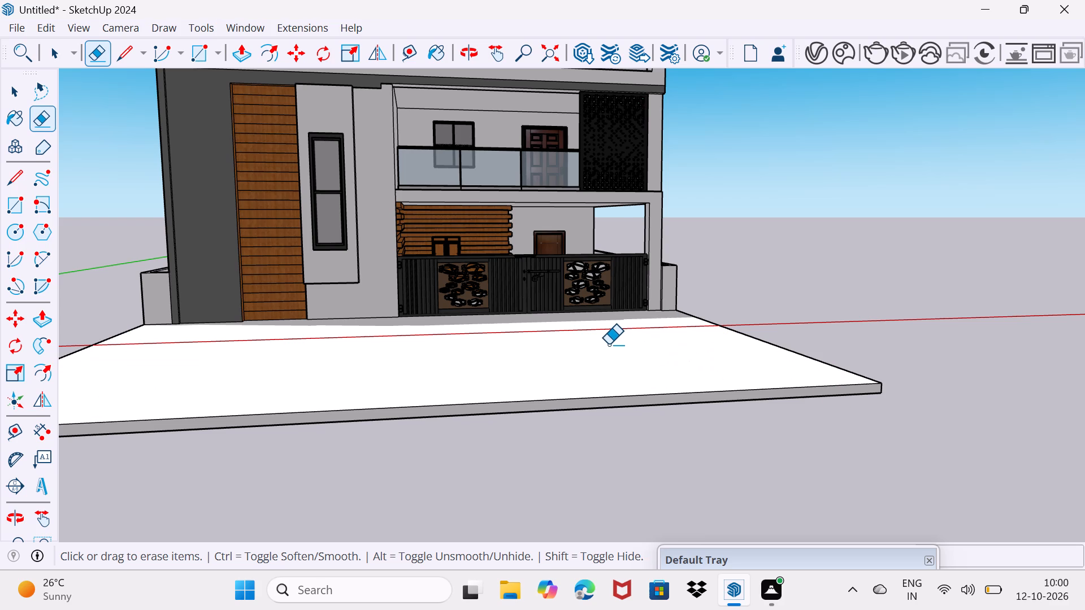
{"action": "key", "text": "Escape"}
{"action": "key", "text": "space"}
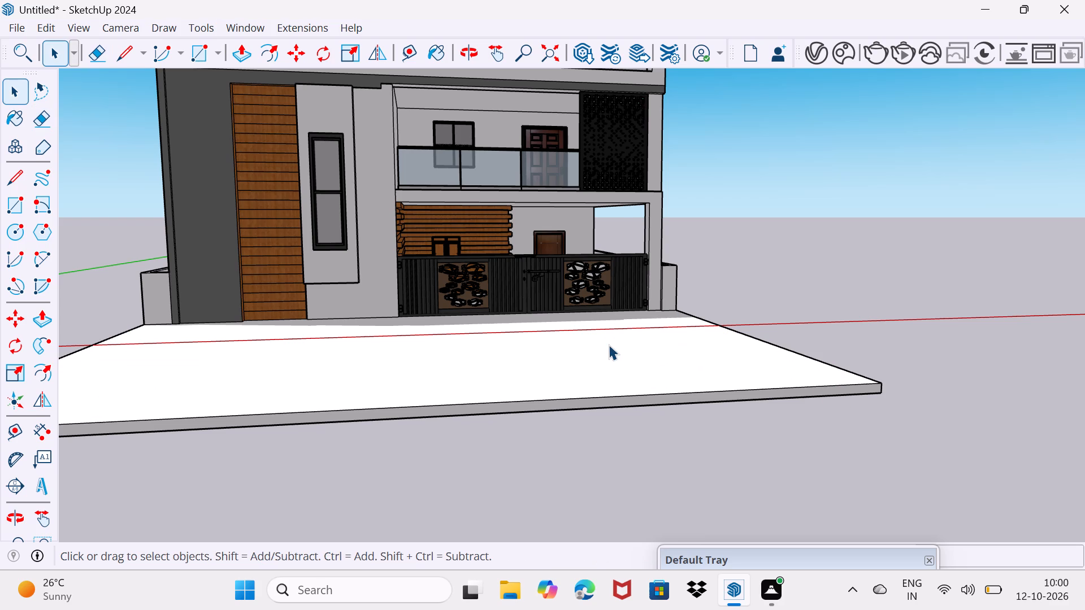
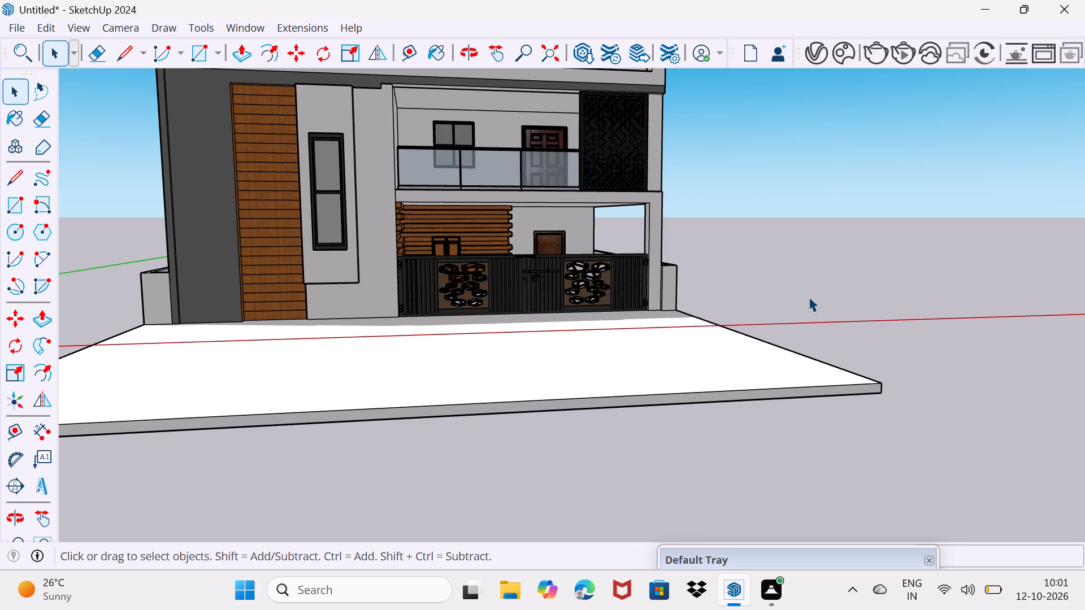
Examine the gate's base and the forecourt slab in front of the porch opening.
{"action": "scroll", "coordinate": [507, 325], "scroll_direction": "down", "scroll_amount": 3}
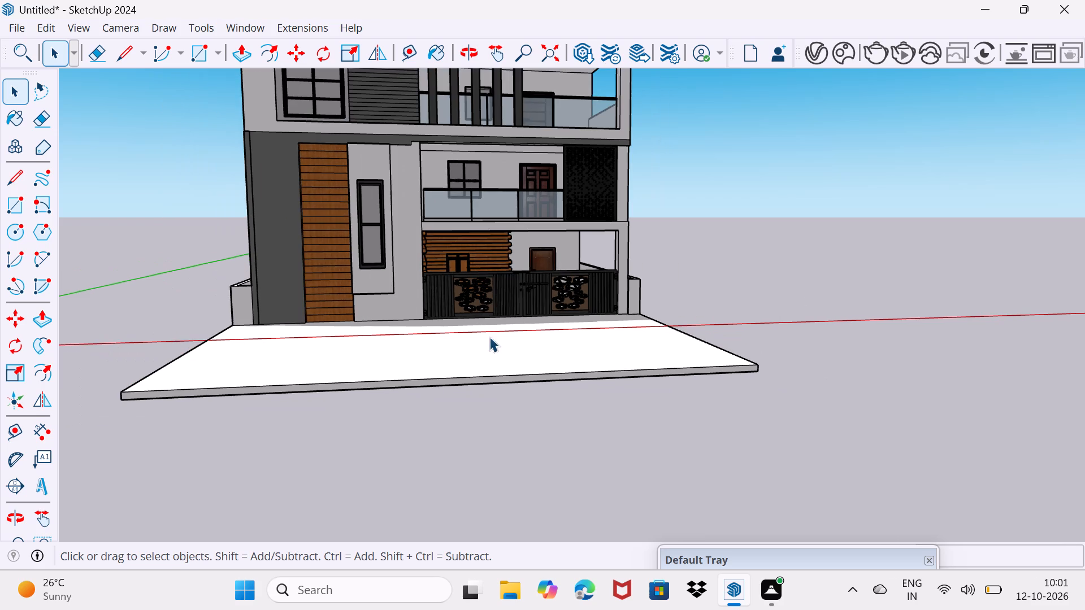
{"action": "scroll", "coordinate": [454, 341], "scroll_direction": "up", "scroll_amount": 2}
{"action": "scroll", "coordinate": [516, 179], "scroll_direction": "down", "scroll_amount": 2}
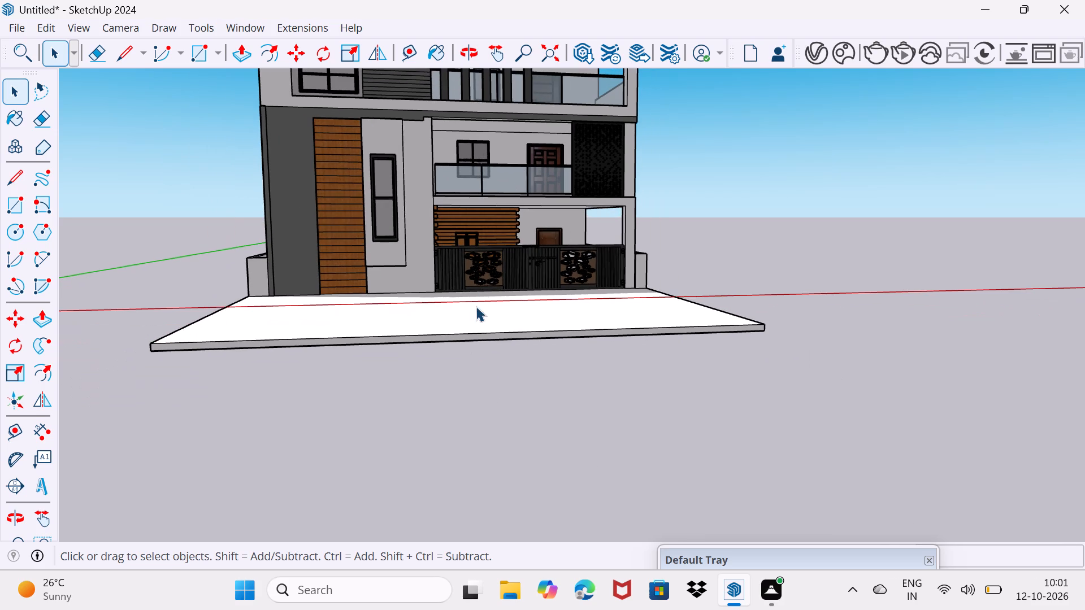
{"action": "scroll", "coordinate": [476, 306], "scroll_direction": "up", "scroll_amount": 3}
{"action": "middle_click_drag", "start_coordinate": [482, 291], "coordinate": [475, 338]}
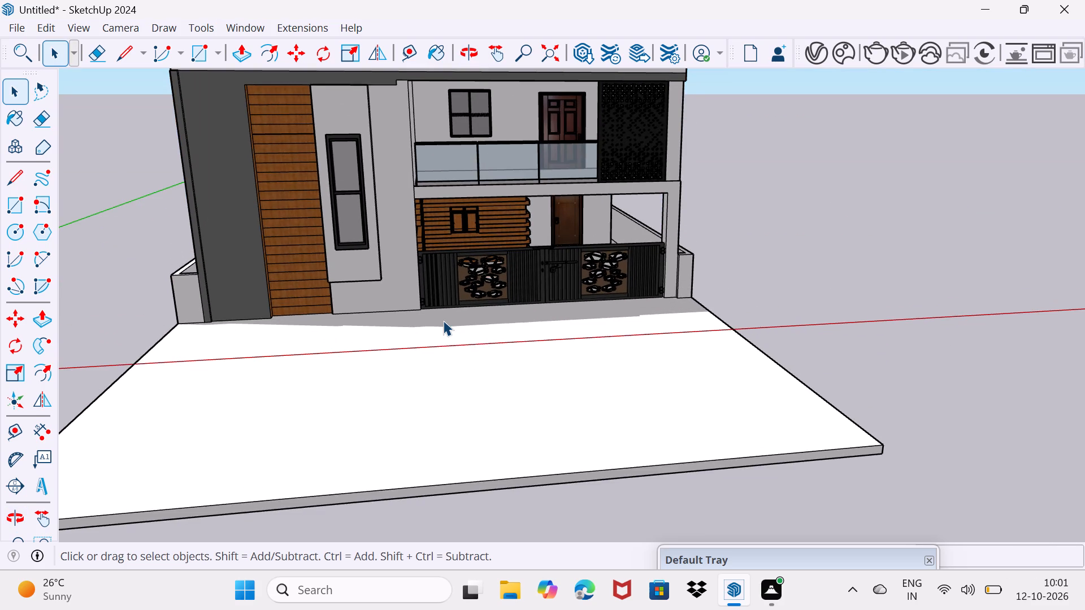
{"action": "scroll", "coordinate": [443, 320], "scroll_direction": "up", "scroll_amount": 6}
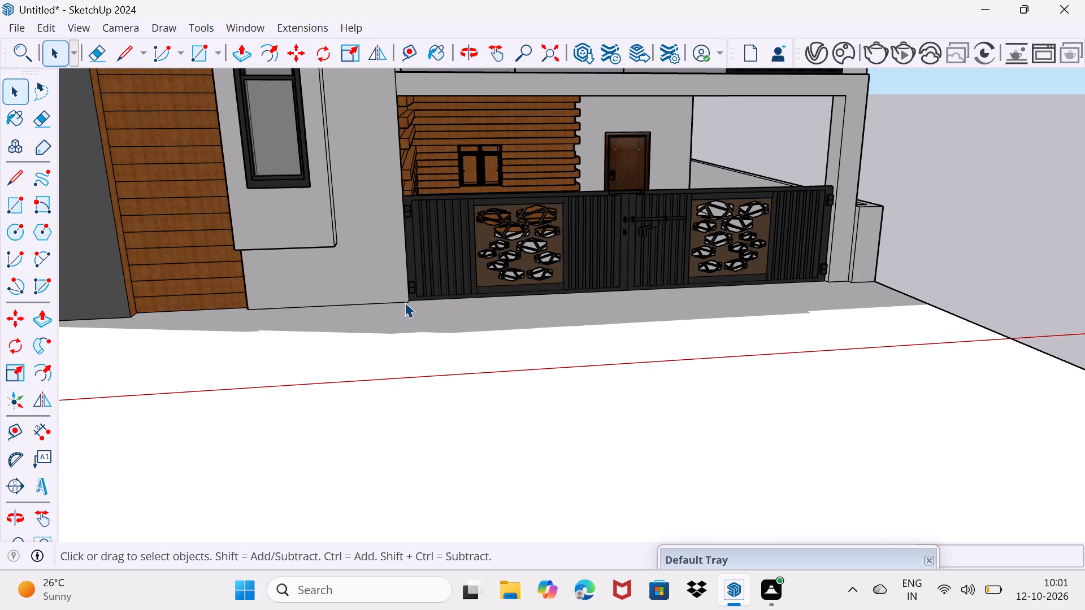
{"action": "scroll", "coordinate": [410, 309], "scroll_direction": "down", "scroll_amount": 4}
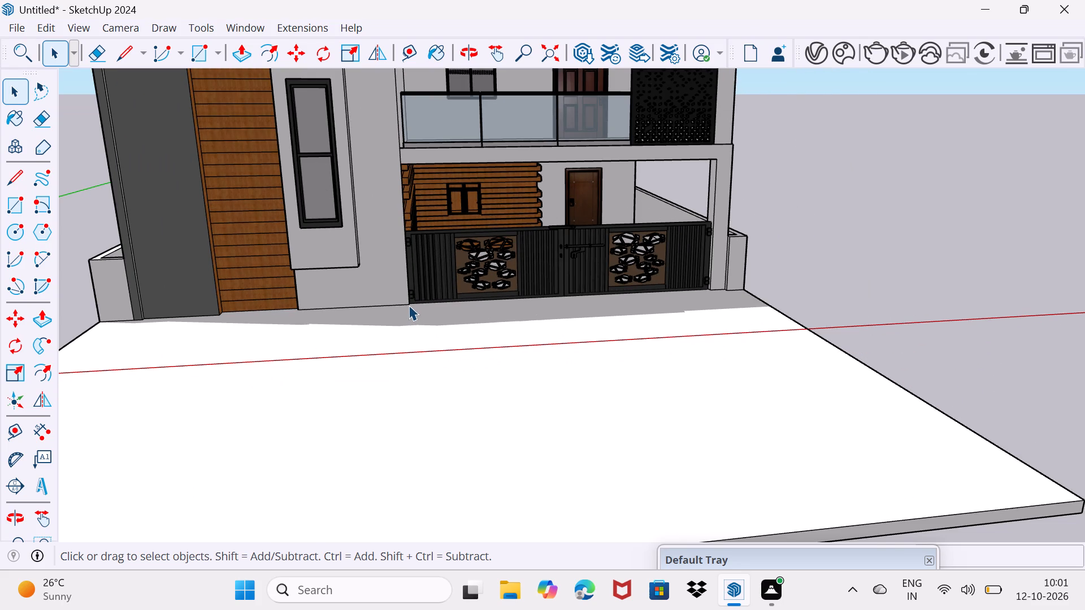
{"action": "left_click", "coordinate": [409, 305]}
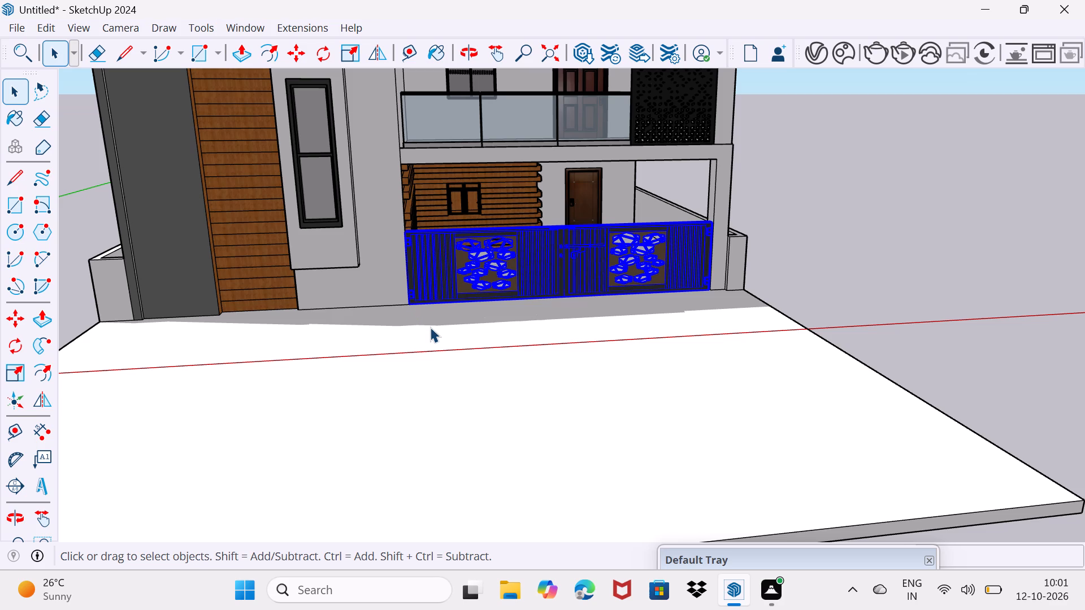
{"action": "left_click_drag", "start_coordinate": [414, 348], "coordinate": [435, 347]}
{"action": "scroll", "coordinate": [402, 326], "scroll_direction": "up", "scroll_amount": 1}
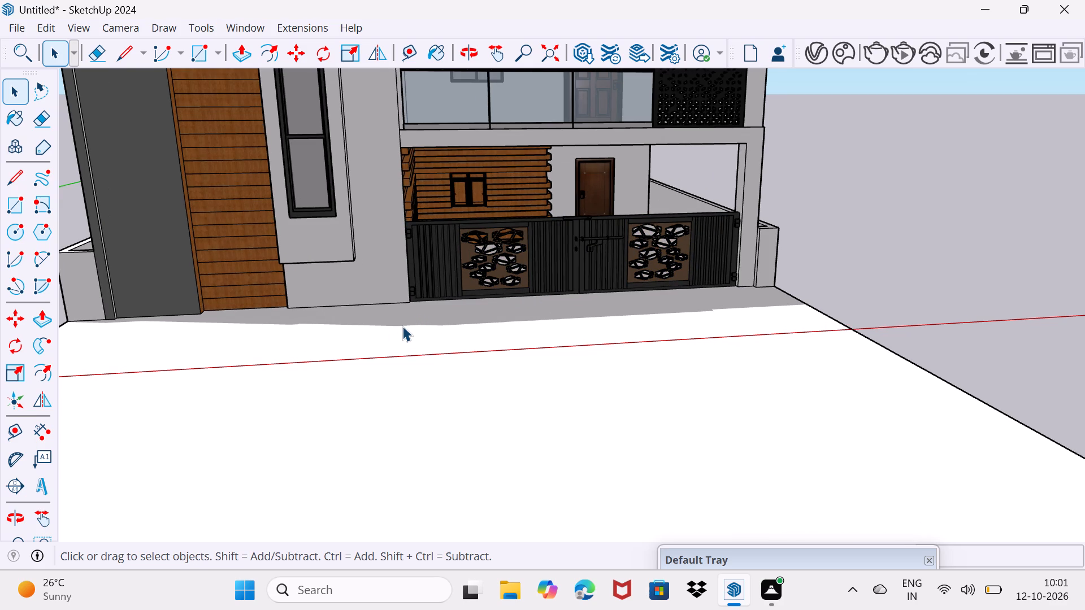
Draw a line from the gate's bottom corner at the house wall straight out to the red axis, and continue it along the axis parallel to the gate.
{"action": "key", "text": "l"}
{"action": "scroll", "coordinate": [398, 325], "scroll_direction": "up", "scroll_amount": 1}
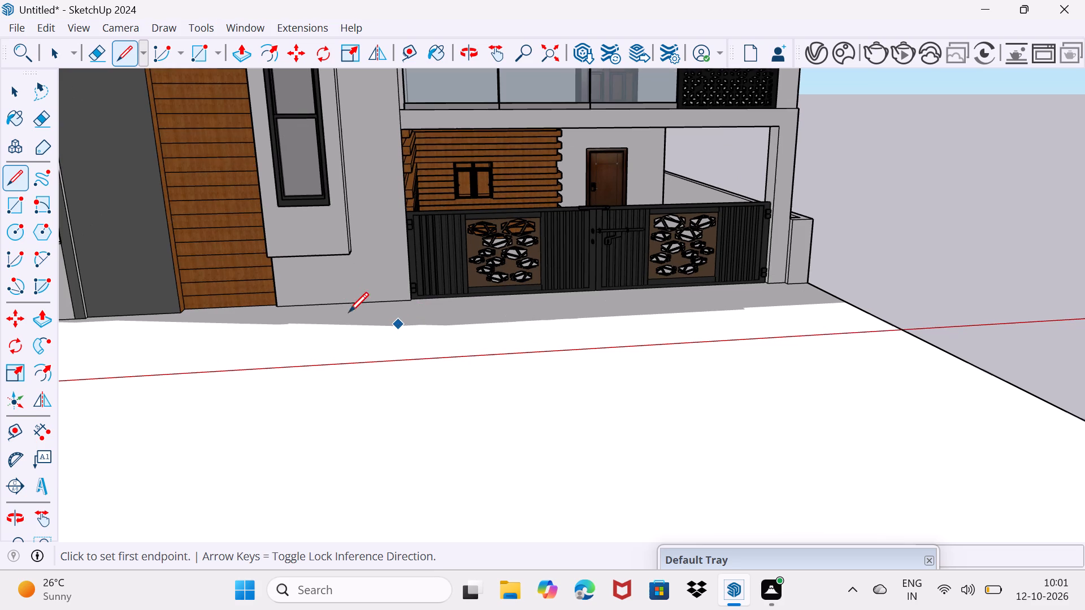
{"action": "scroll", "coordinate": [426, 351], "scroll_direction": "down", "scroll_amount": 1}
{"action": "scroll", "coordinate": [428, 337], "scroll_direction": "up", "scroll_amount": 4}
{"action": "middle_click_drag", "start_coordinate": [428, 340], "coordinate": [453, 336]}
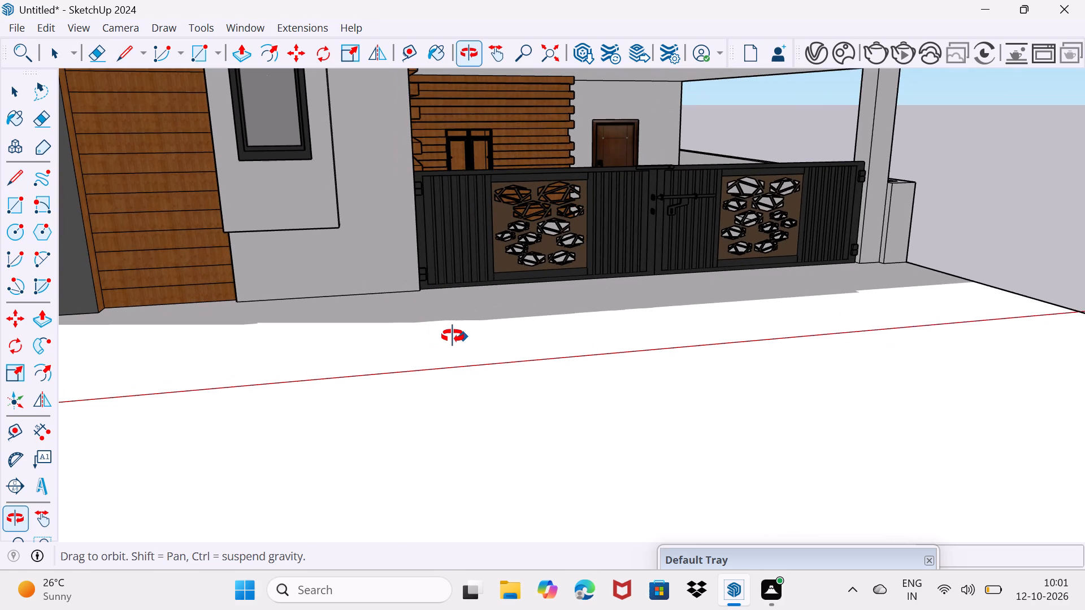
{"action": "middle_click_drag", "start_coordinate": [453, 336], "coordinate": [402, 246]}
{"action": "scroll", "coordinate": [391, 227], "scroll_direction": "up", "scroll_amount": 4}
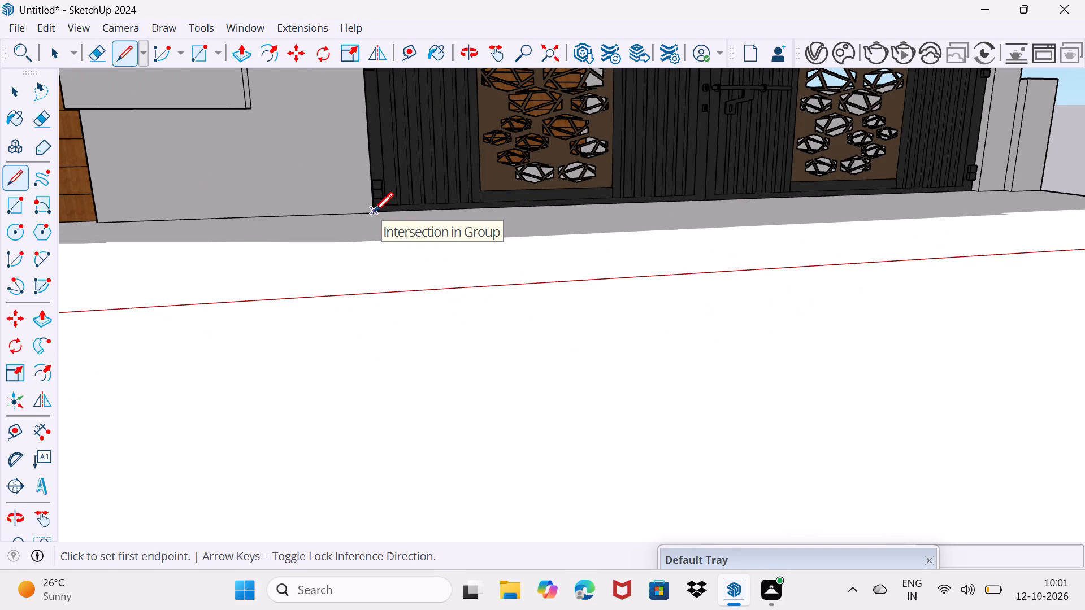
{"action": "left_click", "coordinate": [374, 212]}
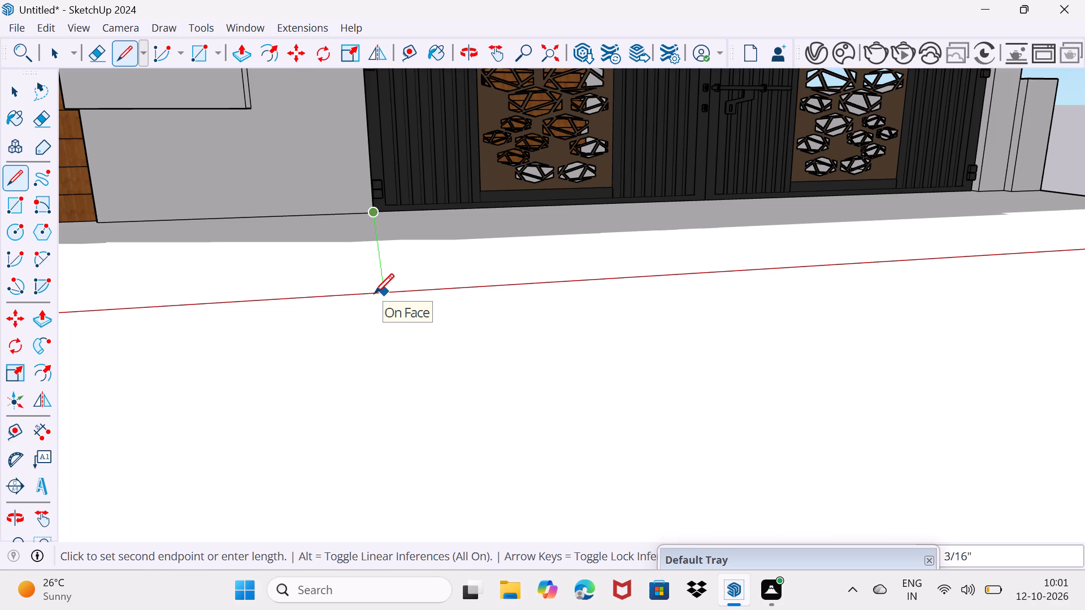
{"action": "left_click", "coordinate": [374, 293]}
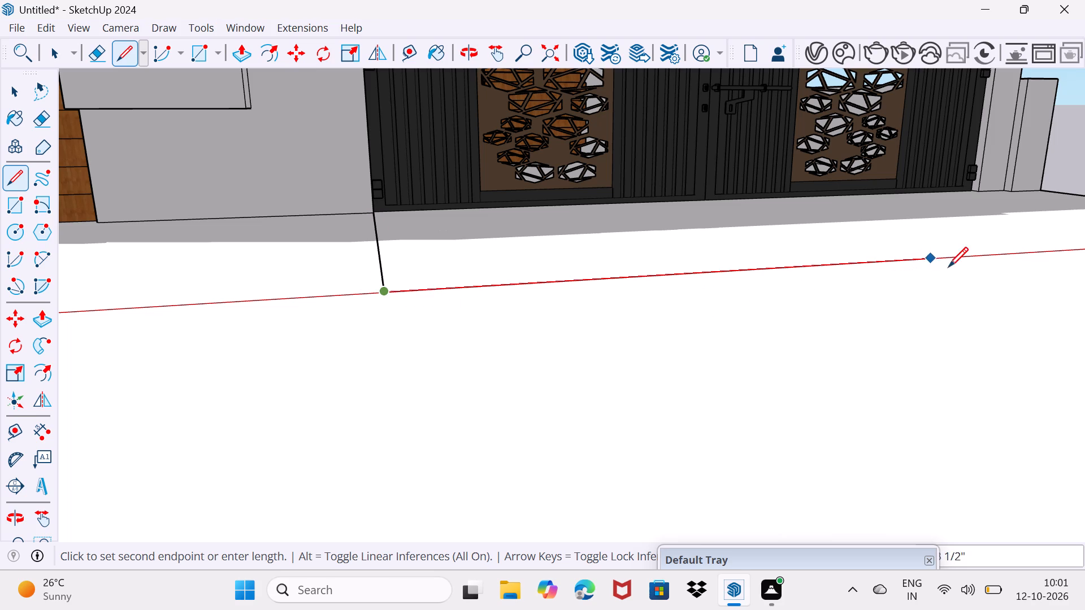
{"action": "middle_click_drag", "start_coordinate": [1029, 261], "coordinate": [1010, 261]}
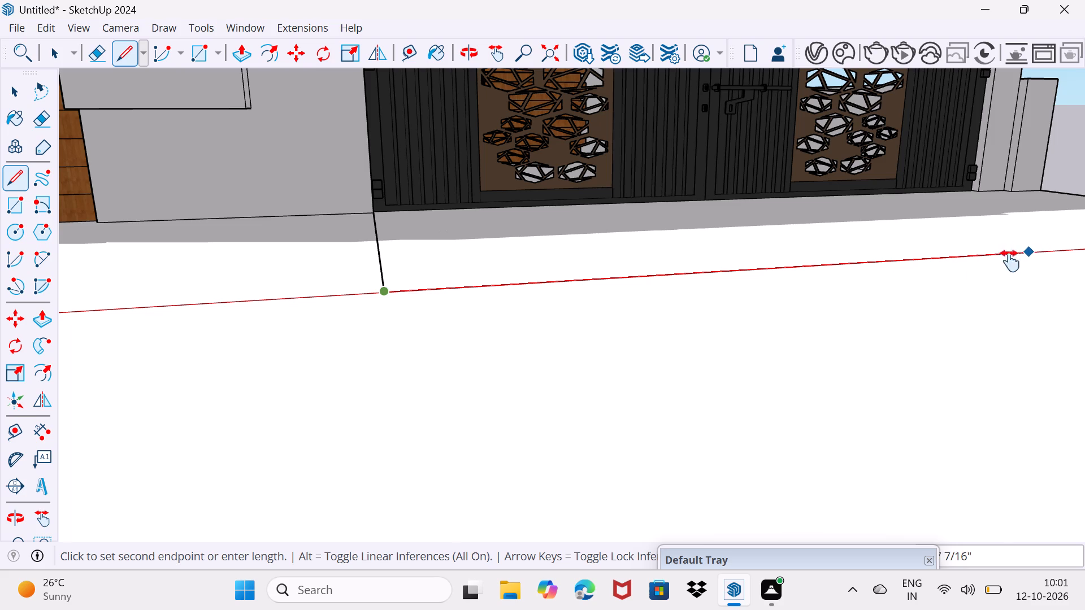
{"action": "middle_click_drag", "start_coordinate": [1010, 261], "coordinate": [452, 210]}
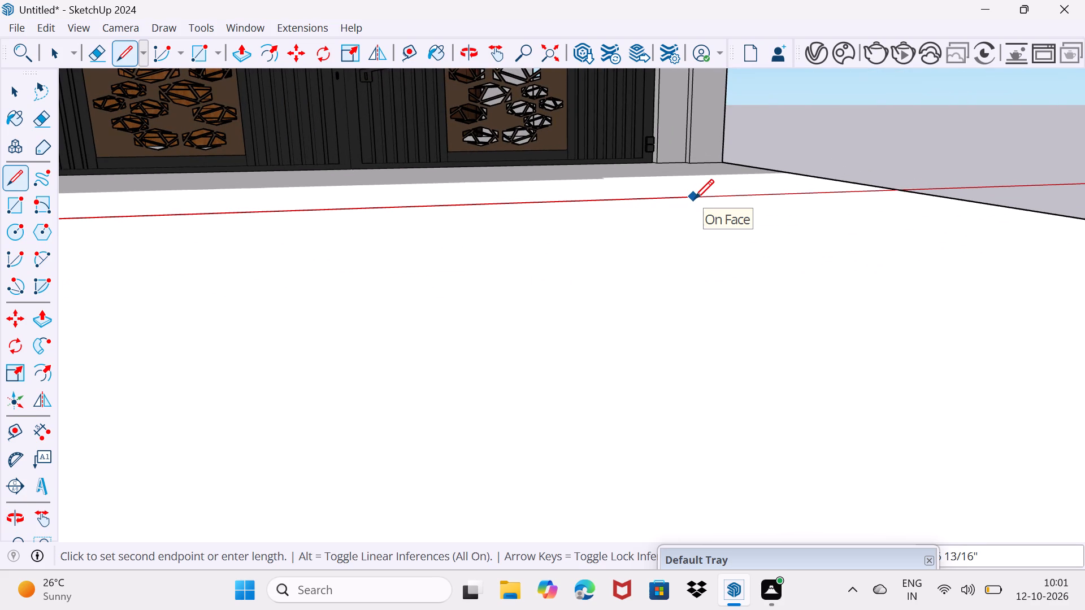
{"action": "scroll", "coordinate": [694, 199], "scroll_direction": "up", "scroll_amount": 3}
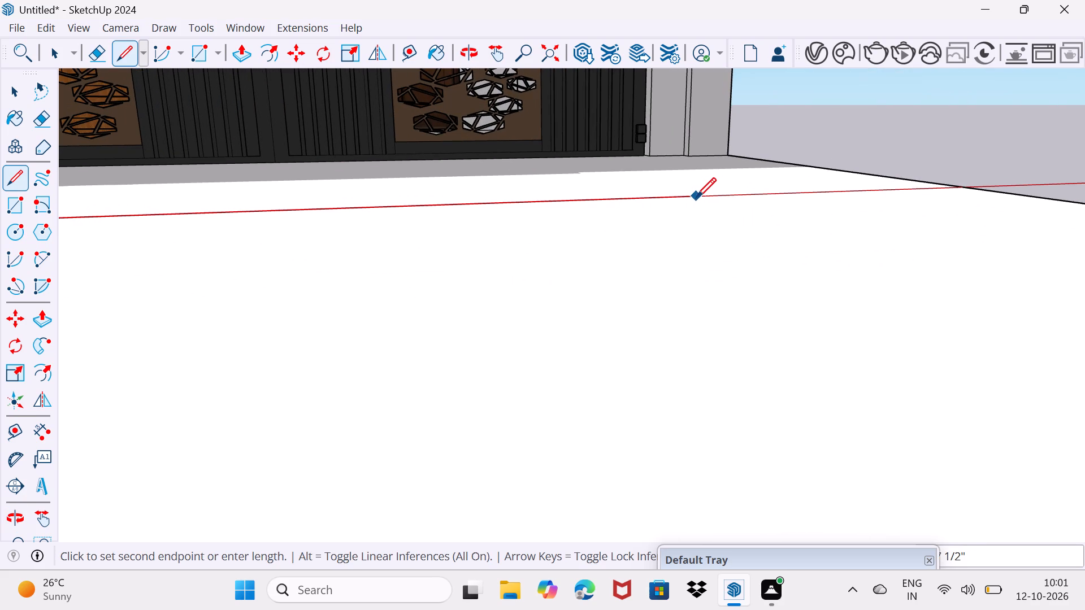
{"action": "left_click", "coordinate": [713, 195]}
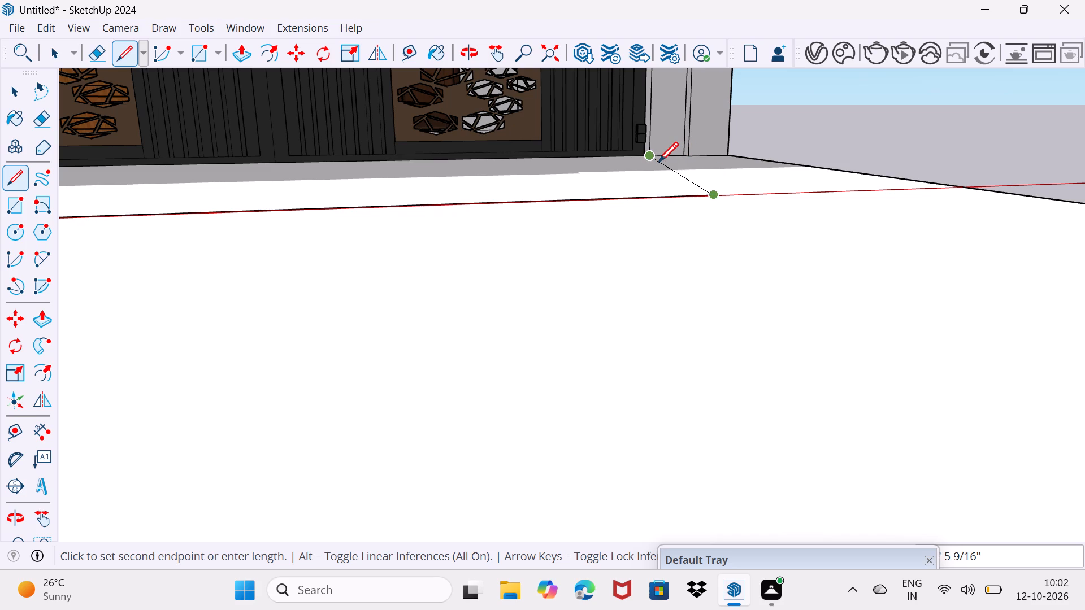
{"action": "key", "text": "Escape"}
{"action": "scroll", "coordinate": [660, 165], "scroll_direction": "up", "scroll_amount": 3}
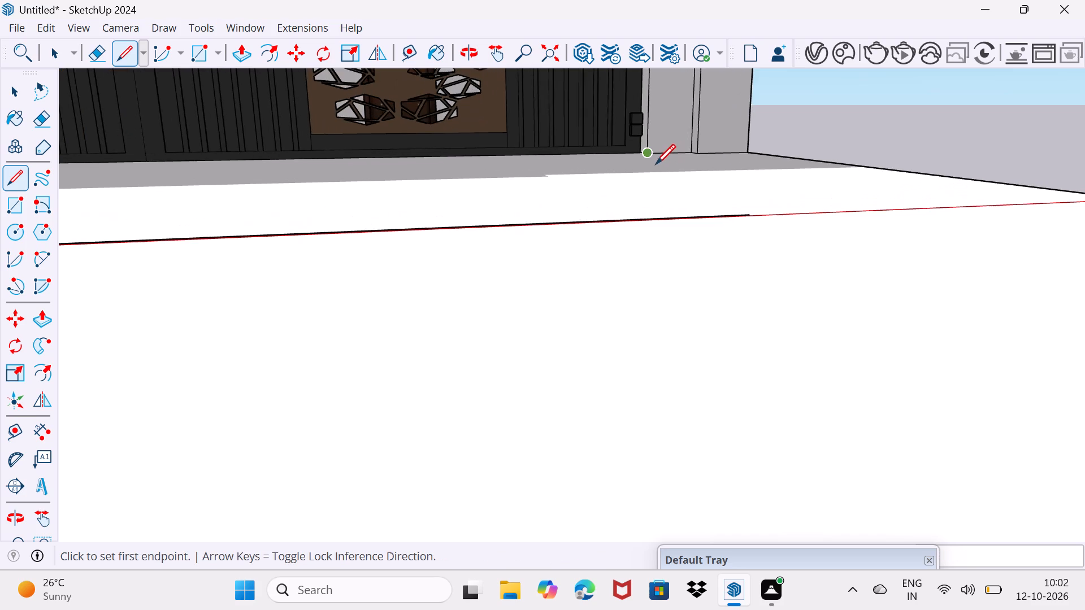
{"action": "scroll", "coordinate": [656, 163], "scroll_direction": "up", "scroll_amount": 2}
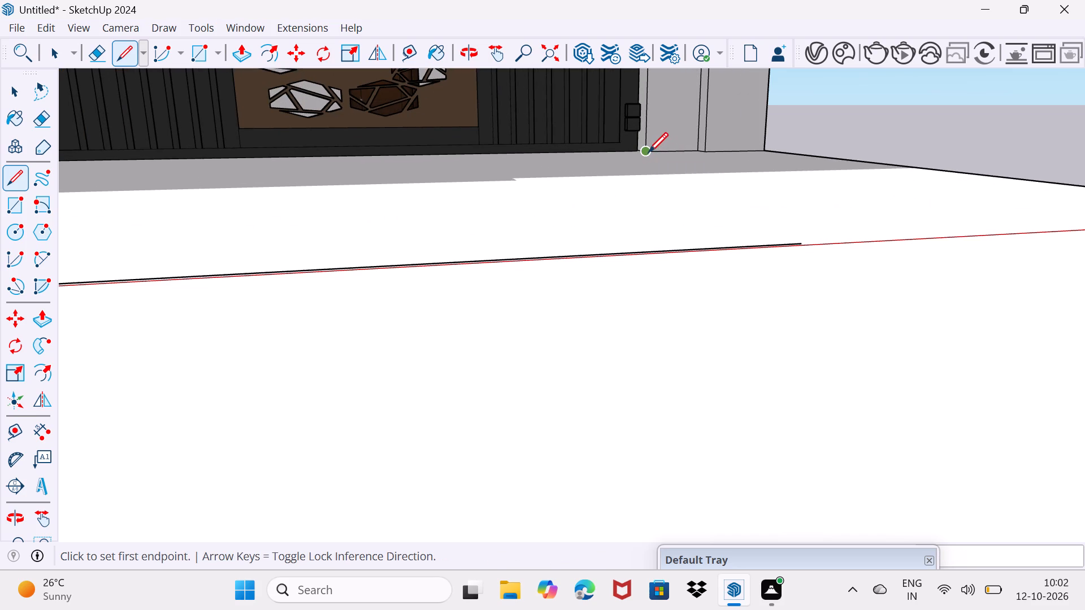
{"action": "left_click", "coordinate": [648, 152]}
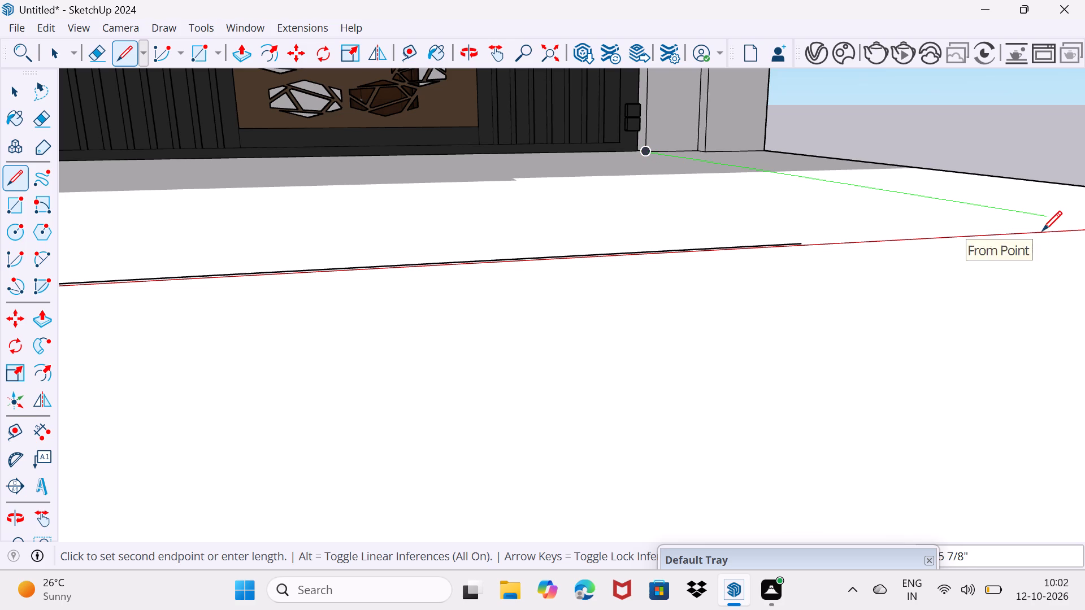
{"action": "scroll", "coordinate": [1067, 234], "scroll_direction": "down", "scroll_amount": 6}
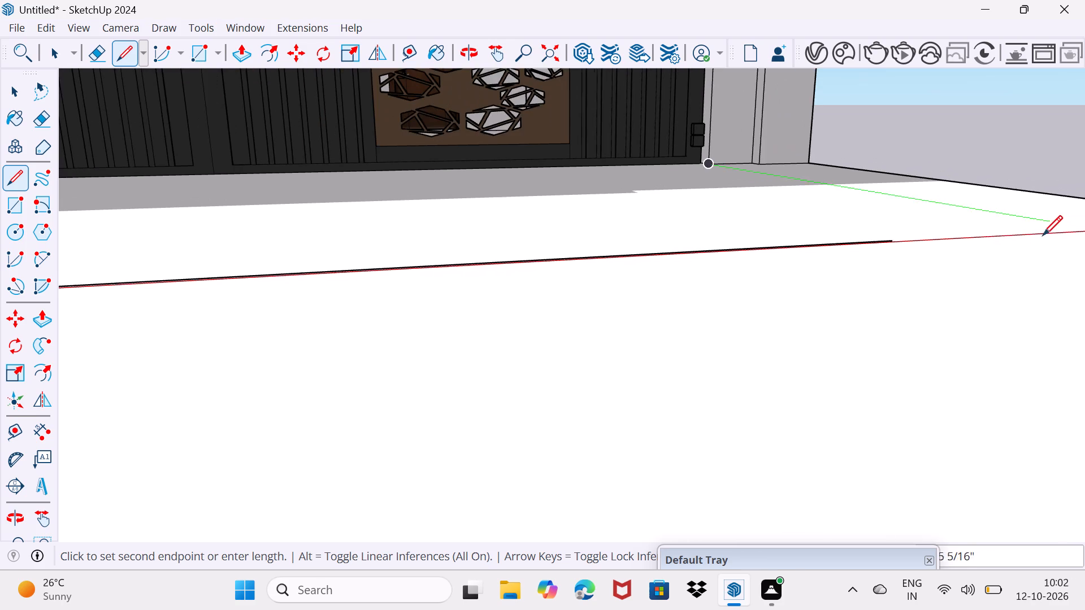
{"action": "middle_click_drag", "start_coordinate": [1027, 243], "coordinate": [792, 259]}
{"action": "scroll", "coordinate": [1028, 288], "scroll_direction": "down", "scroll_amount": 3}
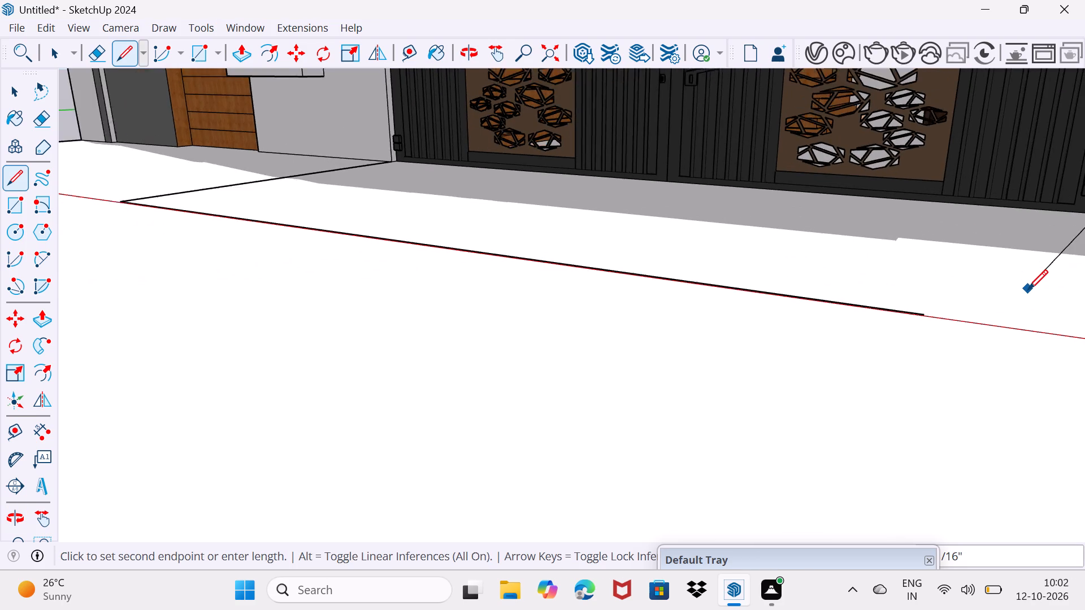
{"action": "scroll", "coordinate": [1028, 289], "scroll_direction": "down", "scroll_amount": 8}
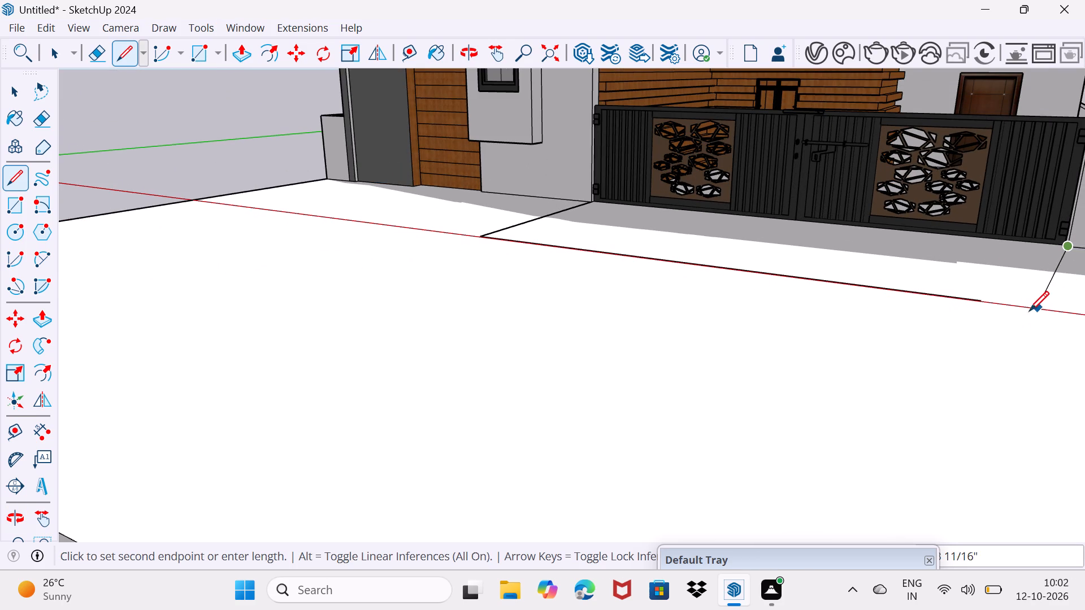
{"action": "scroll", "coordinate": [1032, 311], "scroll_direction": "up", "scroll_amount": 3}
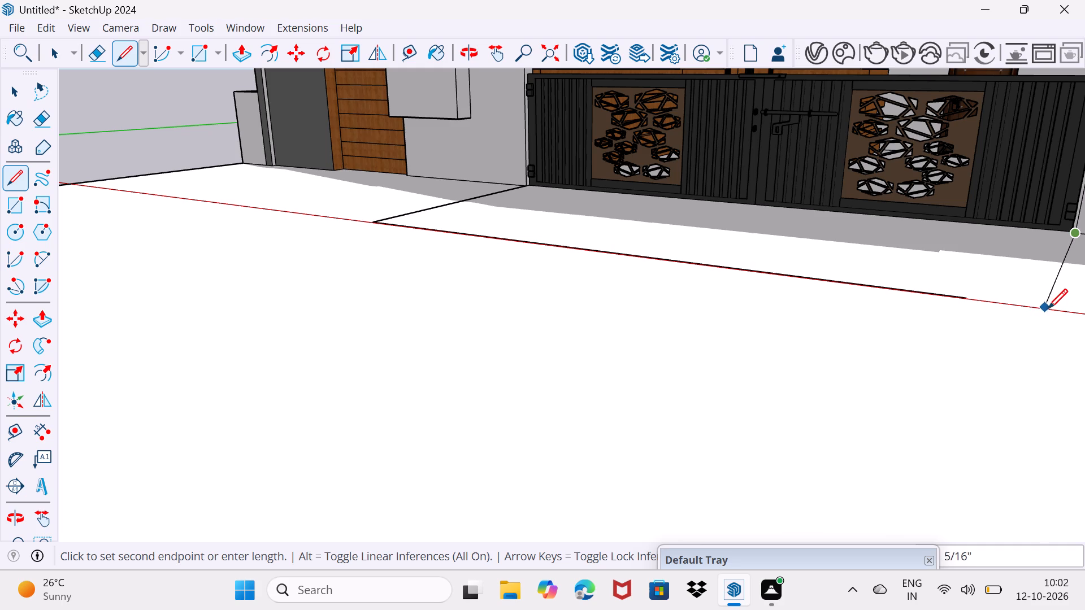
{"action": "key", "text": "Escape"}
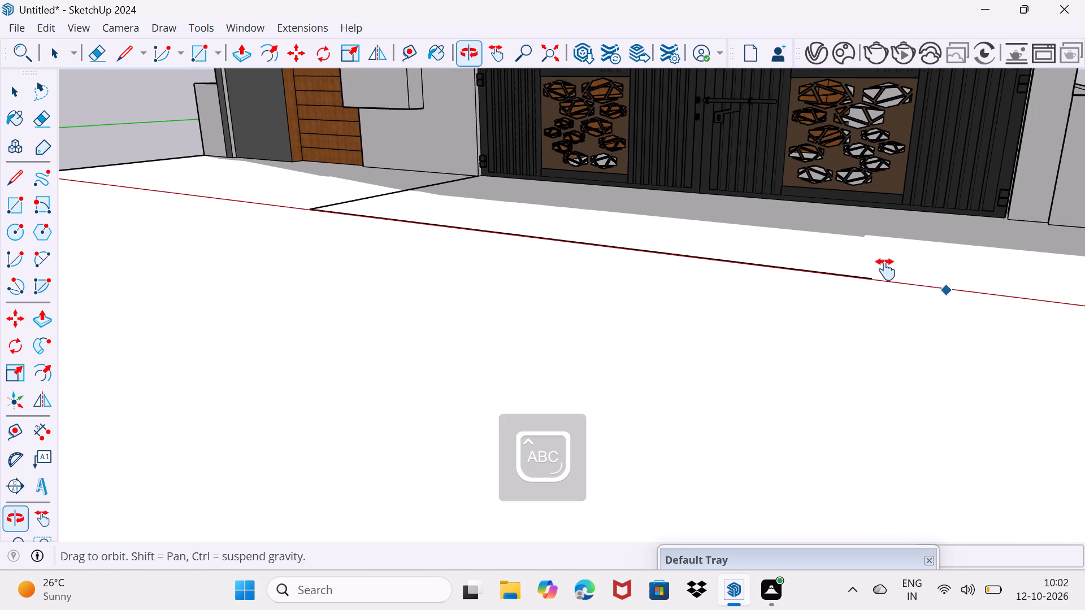
Draw a line from the gate's bottom corner at the porch column out to the red axis and join it to the front line, closing the outline.
{"action": "scroll", "coordinate": [858, 242], "scroll_direction": "up", "scroll_amount": 3}
{"action": "middle_click_drag", "start_coordinate": [858, 242], "coordinate": [860, 243]}
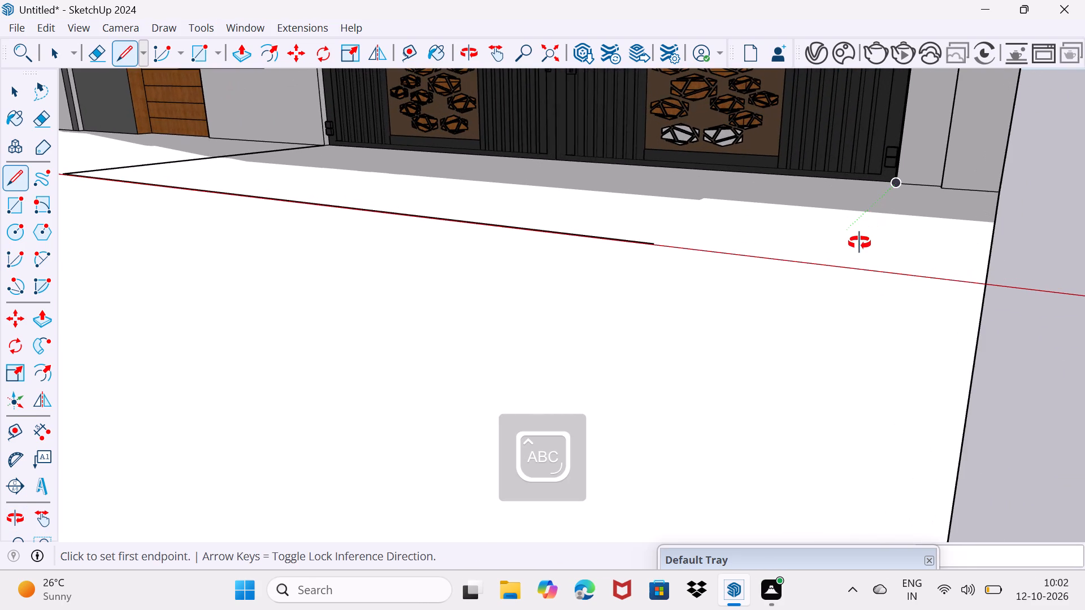
{"action": "middle_click_drag", "start_coordinate": [860, 243], "coordinate": [871, 245]}
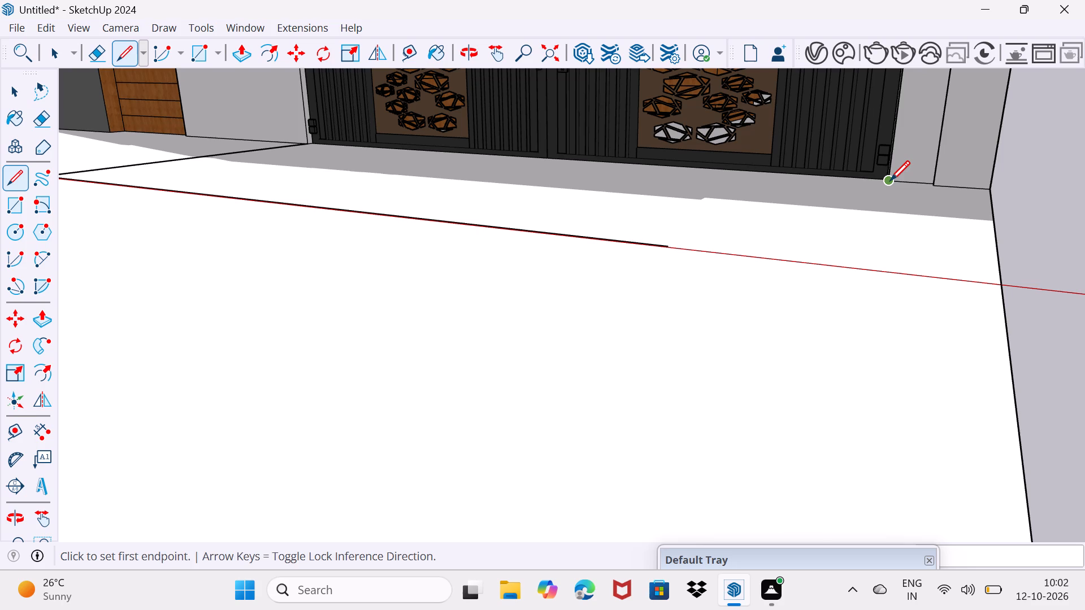
{"action": "left_click", "coordinate": [890, 180]}
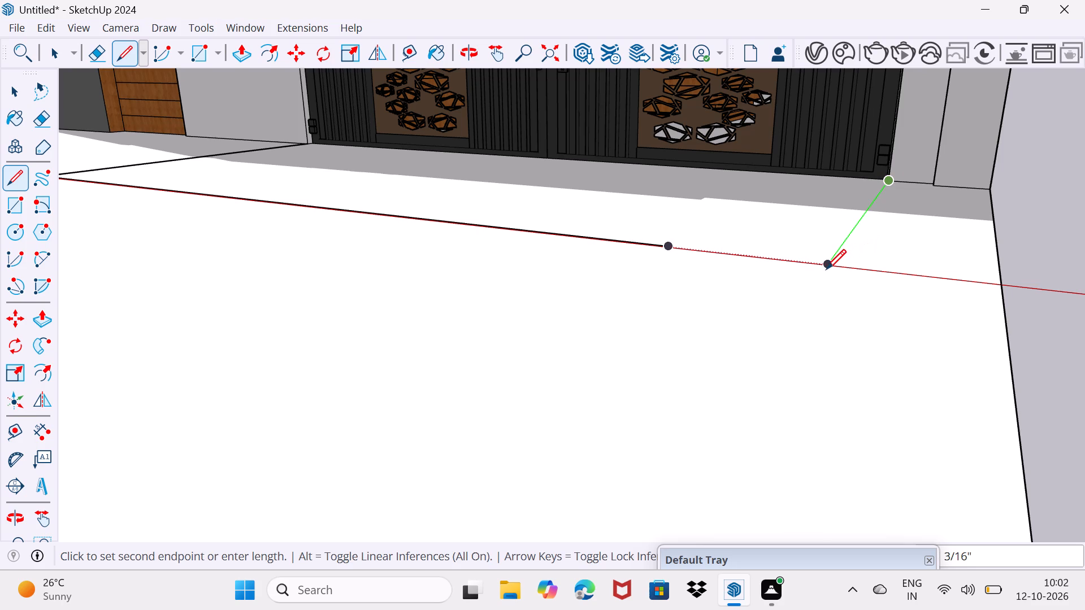
{"action": "left_click", "coordinate": [826, 269]}
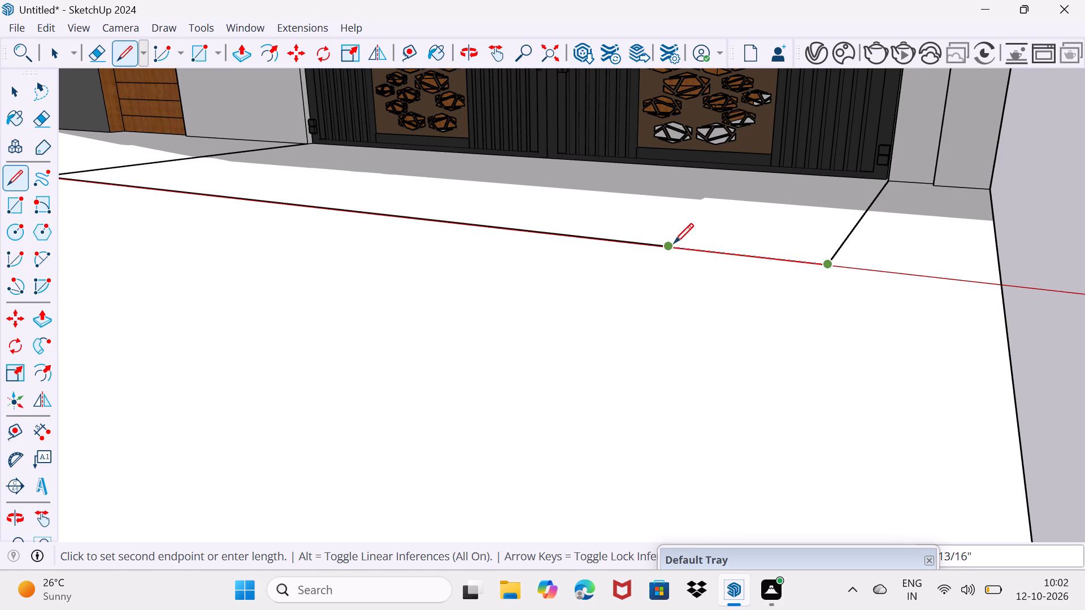
{"action": "left_click", "coordinate": [673, 243]}
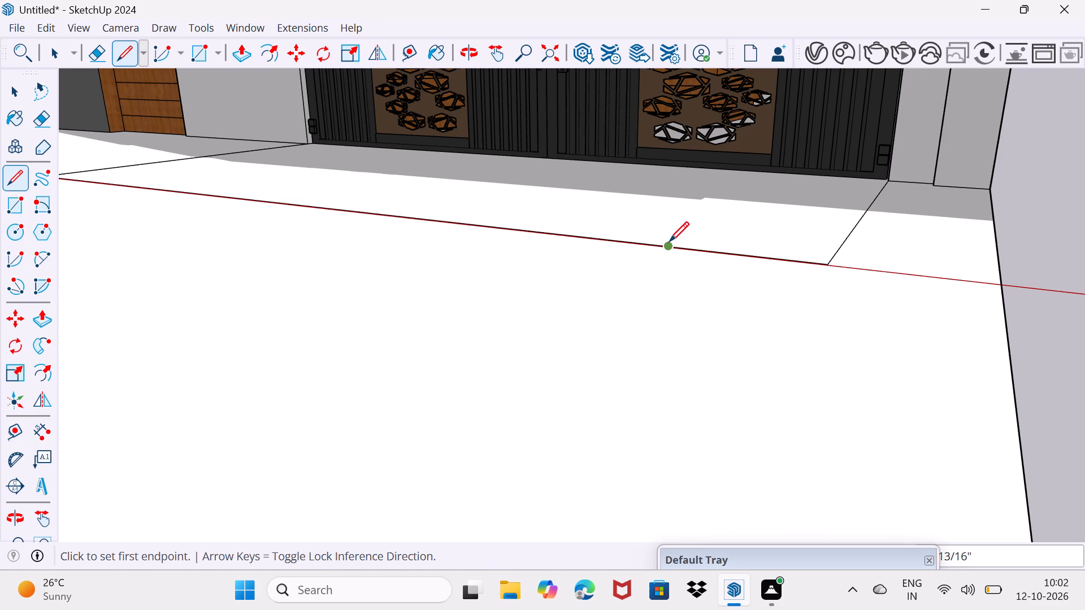
{"action": "key", "text": "Escape"}
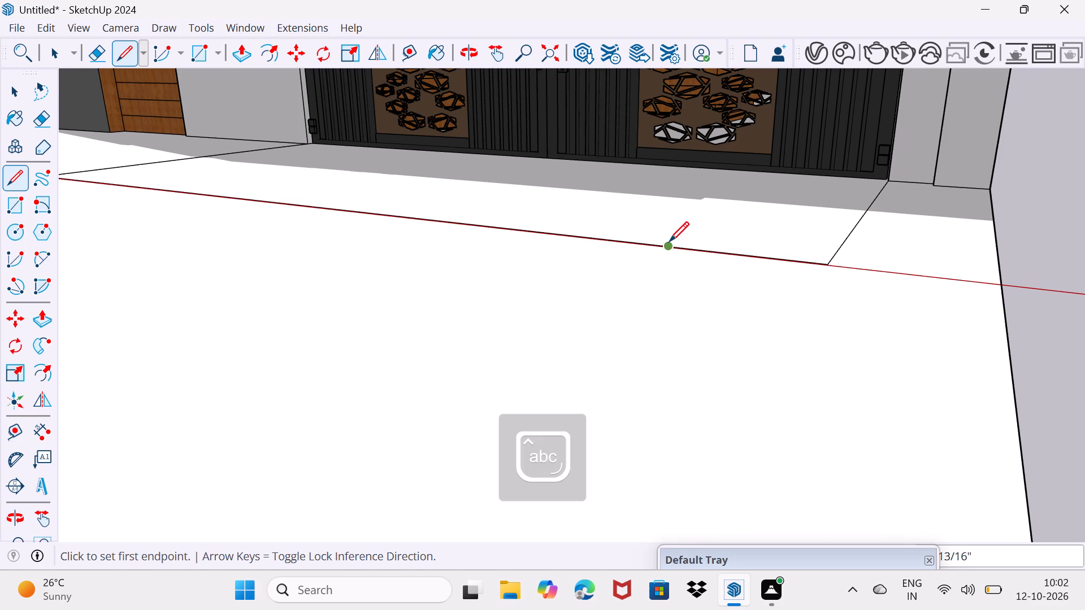
Select the forecourt face around the outlined strip to check that the strip is a separate face.
{"action": "key", "text": "space"}
{"action": "scroll", "coordinate": [897, 267], "scroll_direction": "down", "scroll_amount": 3}
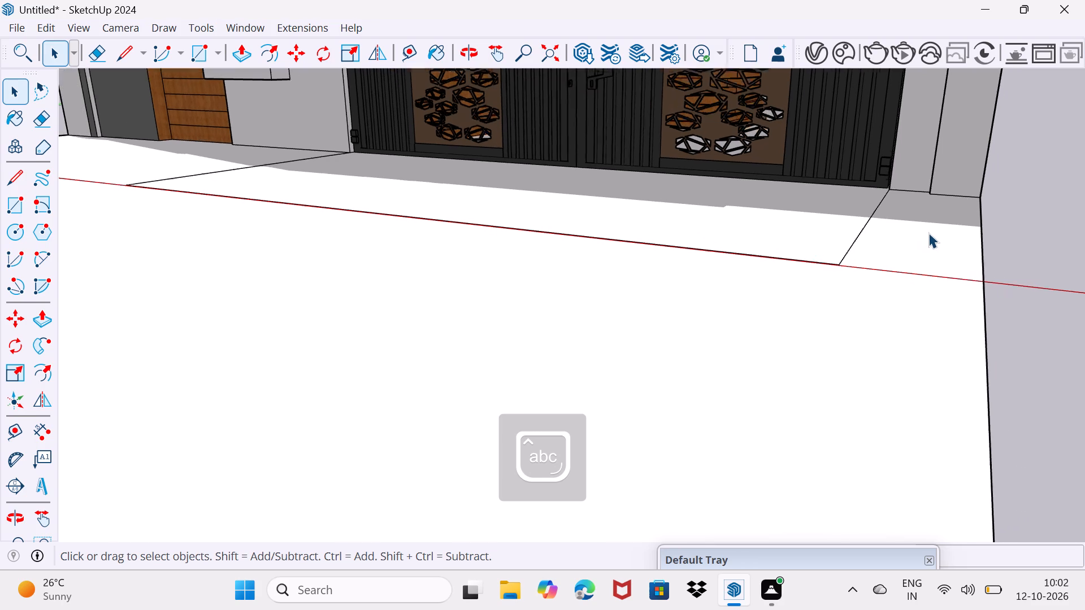
{"action": "left_click", "coordinate": [930, 230]}
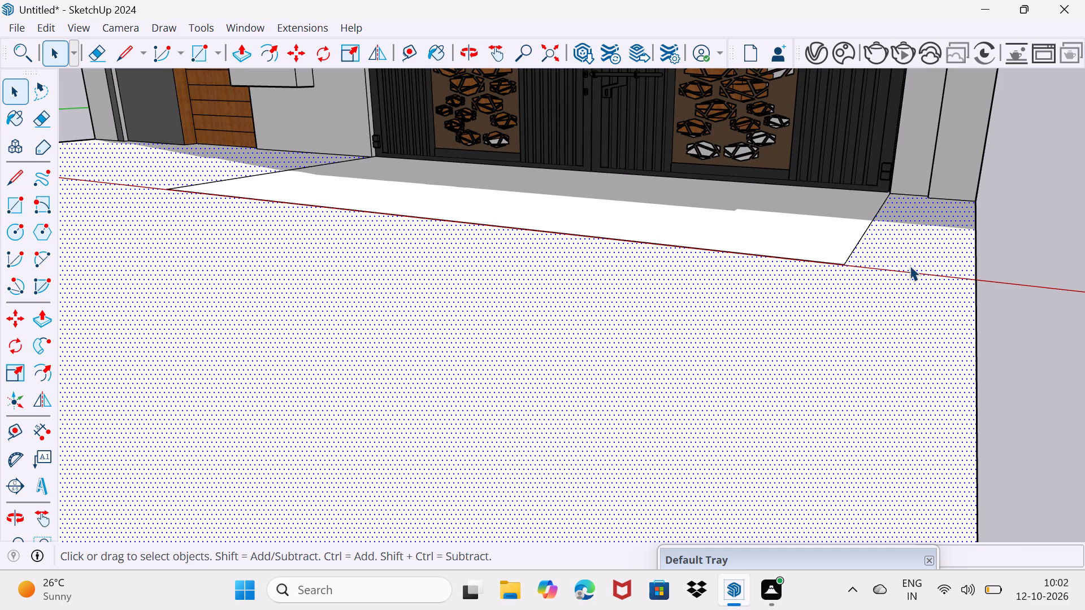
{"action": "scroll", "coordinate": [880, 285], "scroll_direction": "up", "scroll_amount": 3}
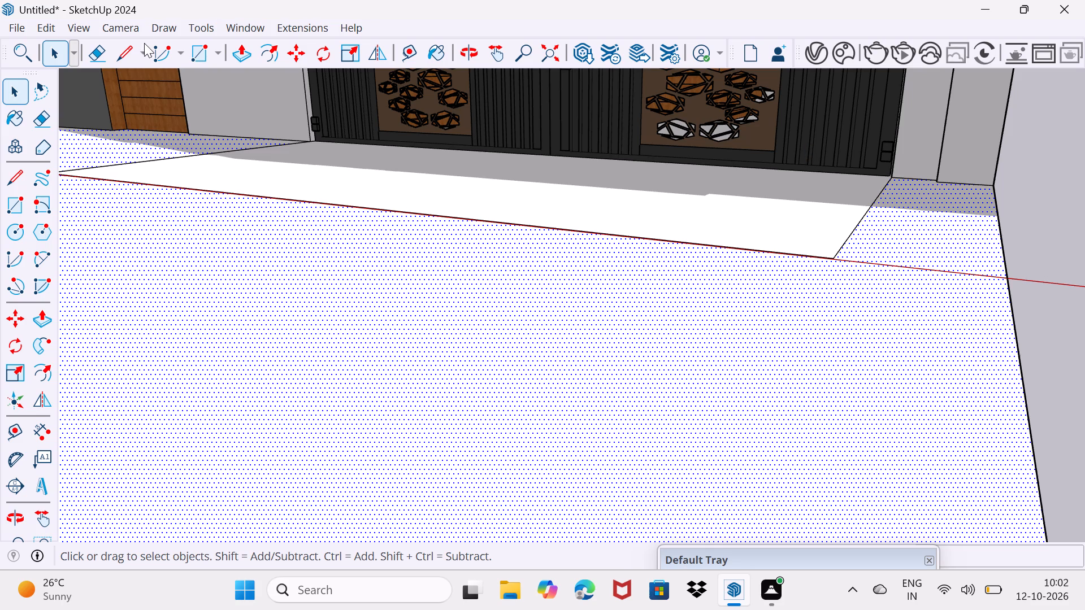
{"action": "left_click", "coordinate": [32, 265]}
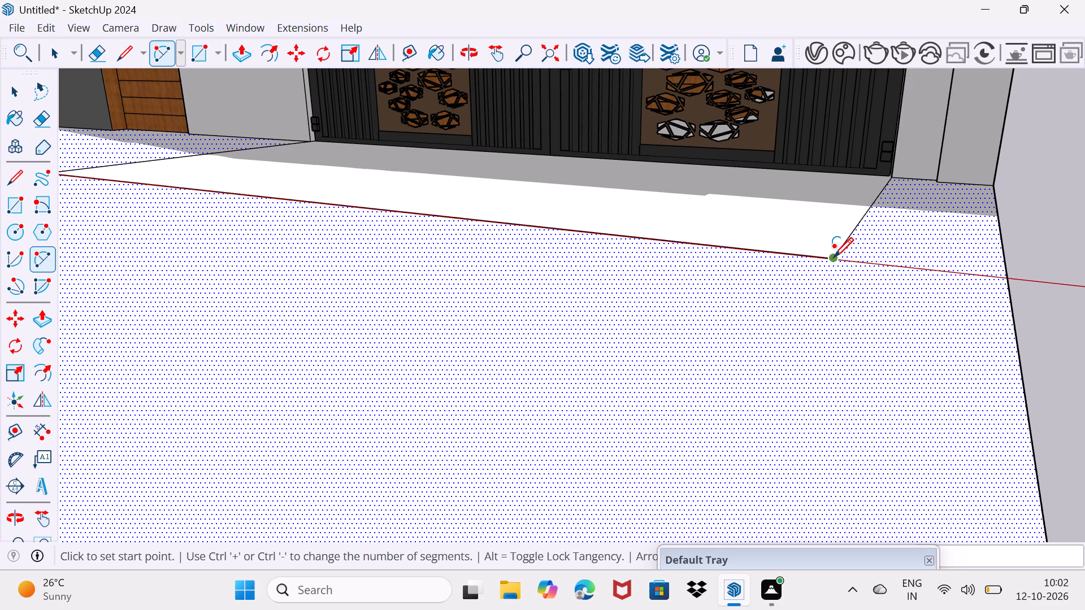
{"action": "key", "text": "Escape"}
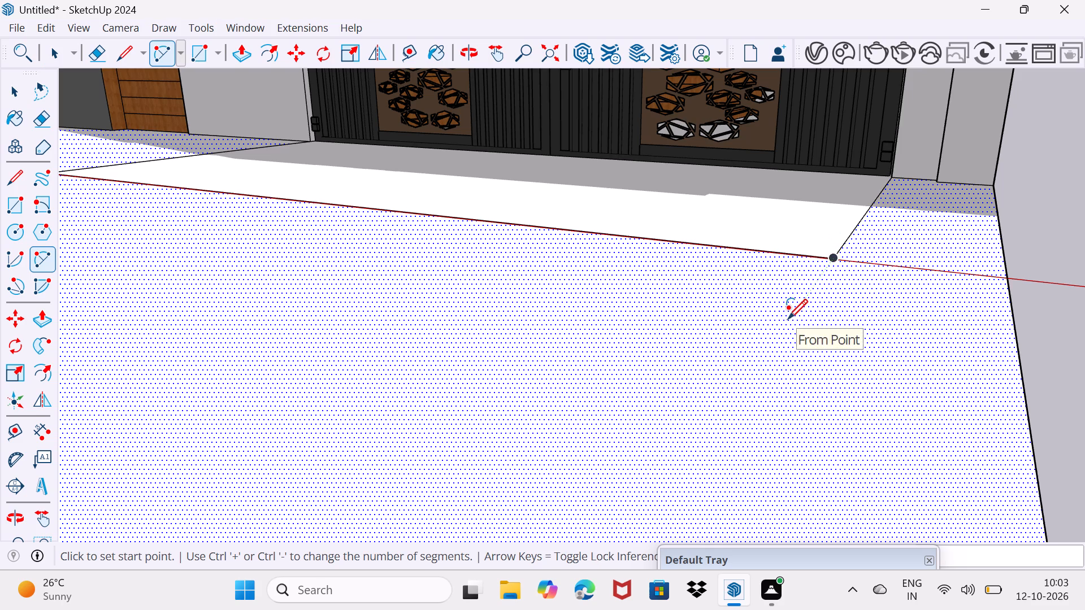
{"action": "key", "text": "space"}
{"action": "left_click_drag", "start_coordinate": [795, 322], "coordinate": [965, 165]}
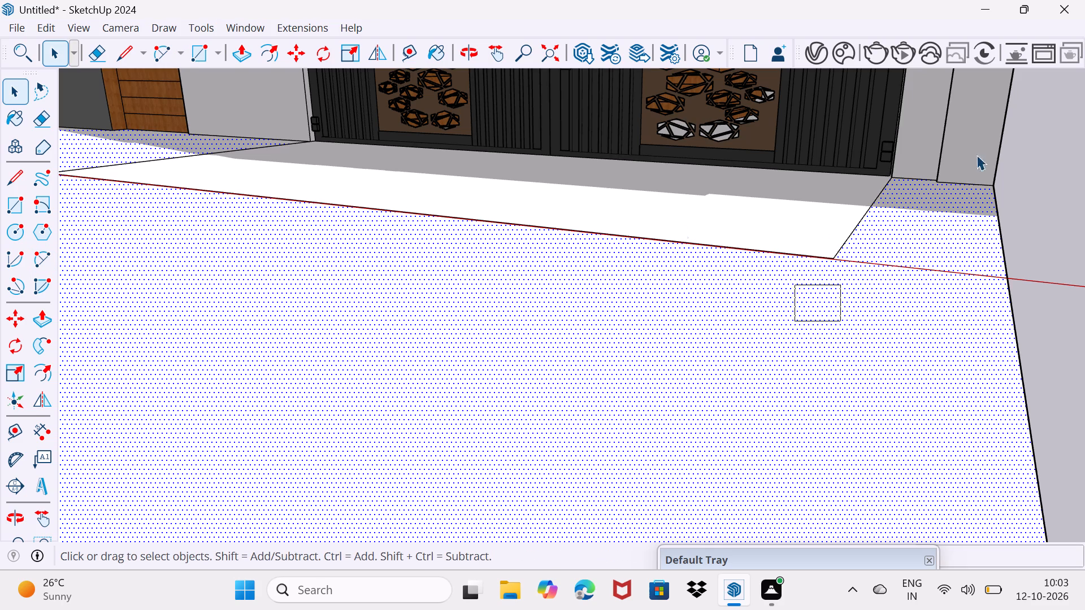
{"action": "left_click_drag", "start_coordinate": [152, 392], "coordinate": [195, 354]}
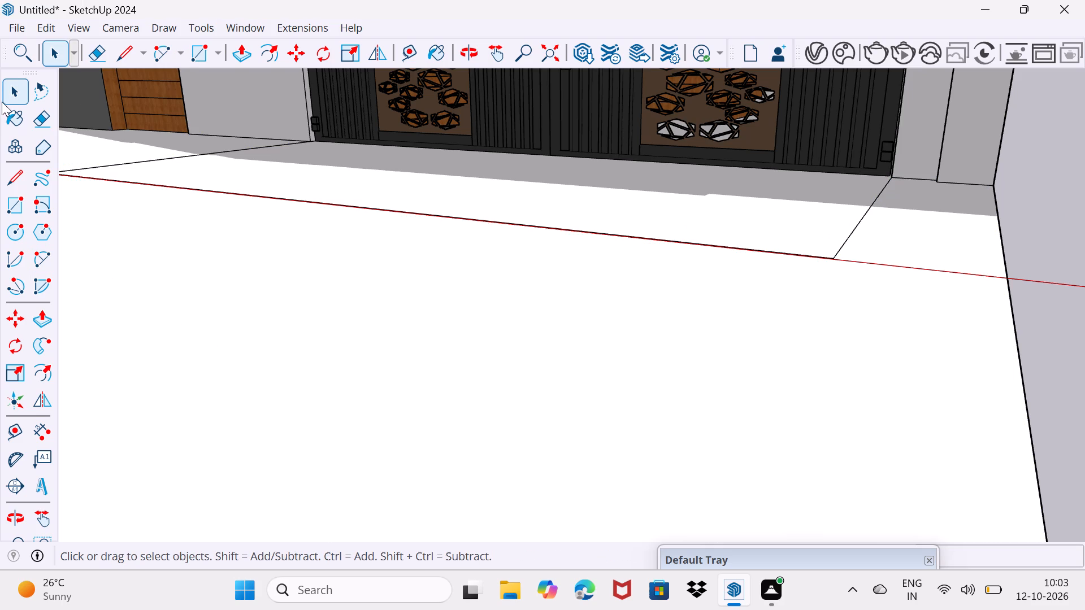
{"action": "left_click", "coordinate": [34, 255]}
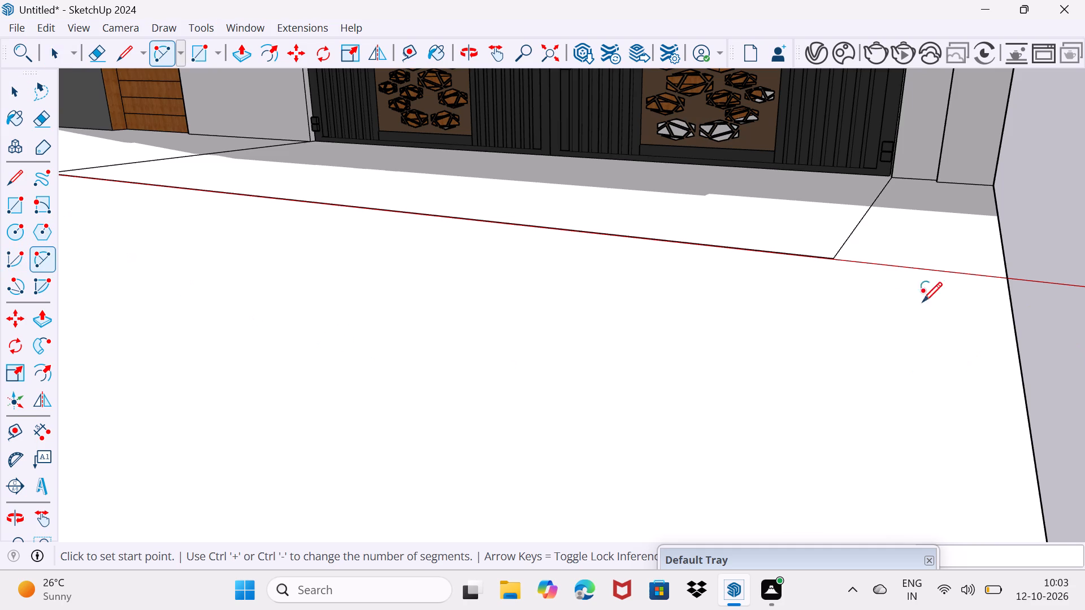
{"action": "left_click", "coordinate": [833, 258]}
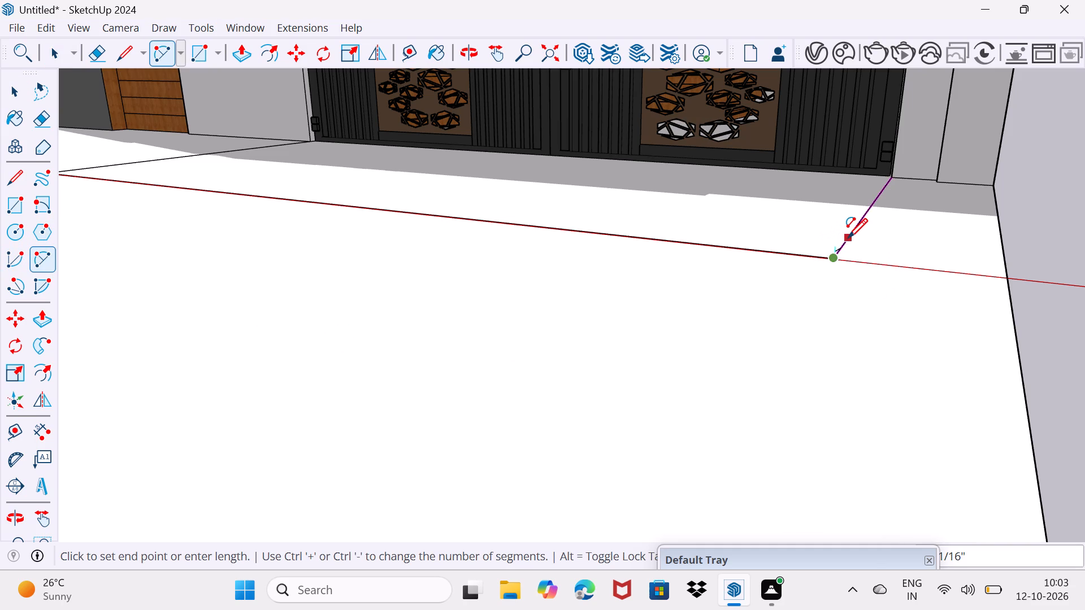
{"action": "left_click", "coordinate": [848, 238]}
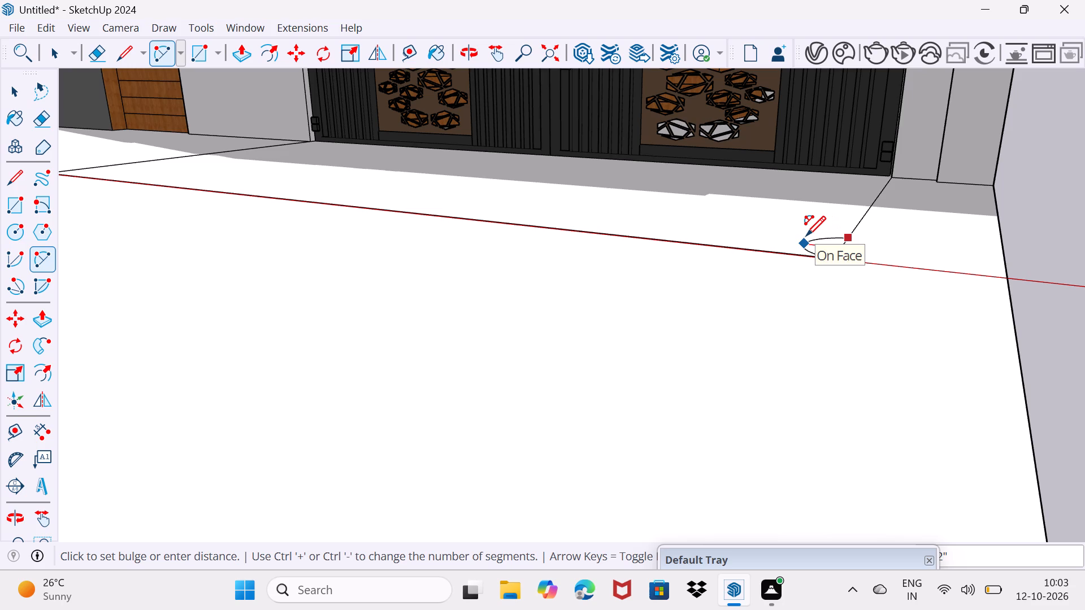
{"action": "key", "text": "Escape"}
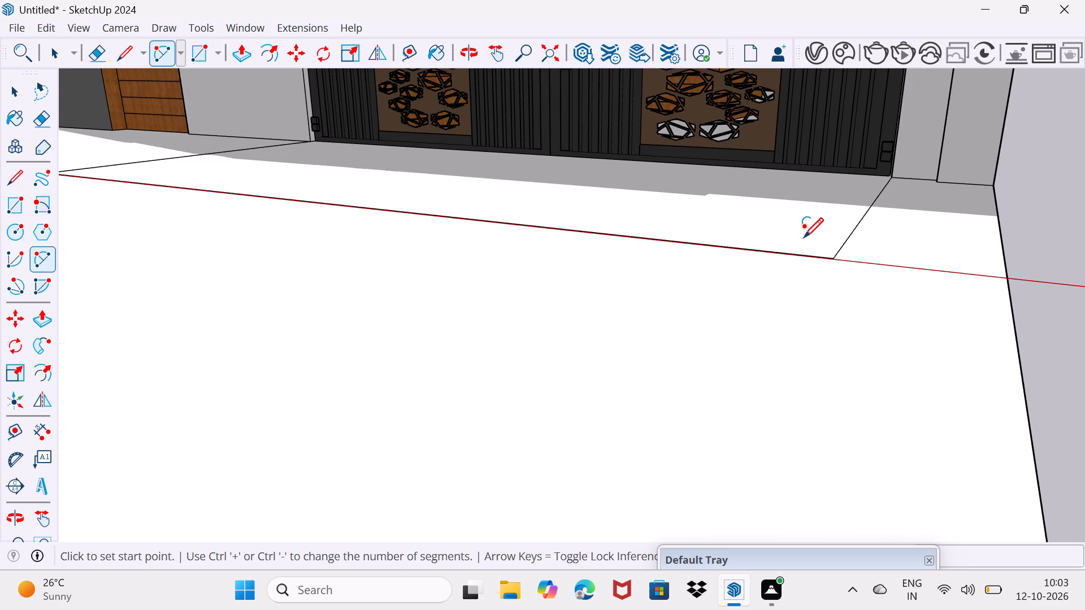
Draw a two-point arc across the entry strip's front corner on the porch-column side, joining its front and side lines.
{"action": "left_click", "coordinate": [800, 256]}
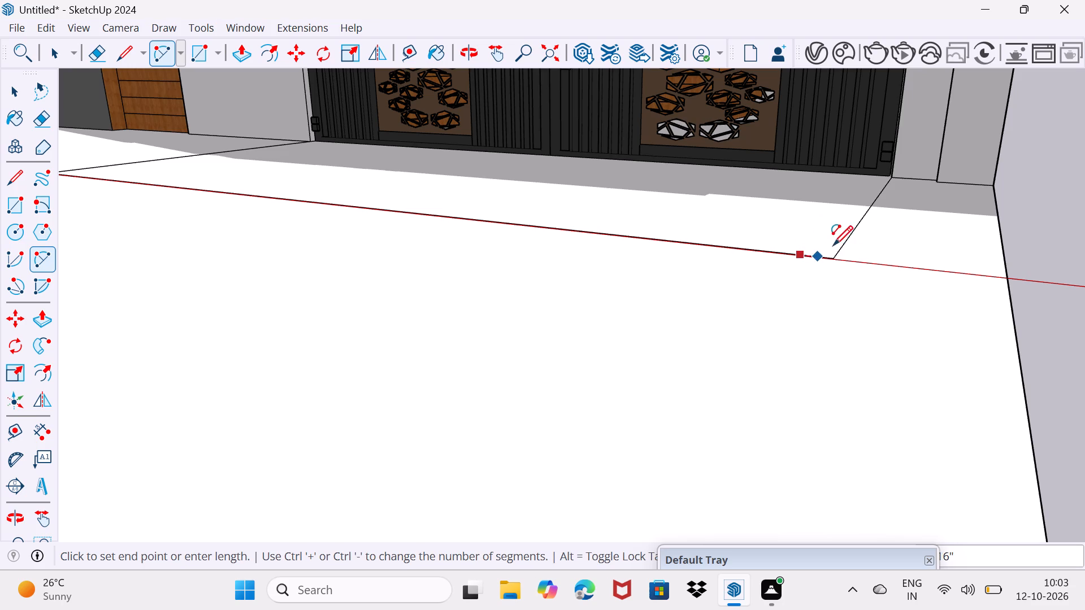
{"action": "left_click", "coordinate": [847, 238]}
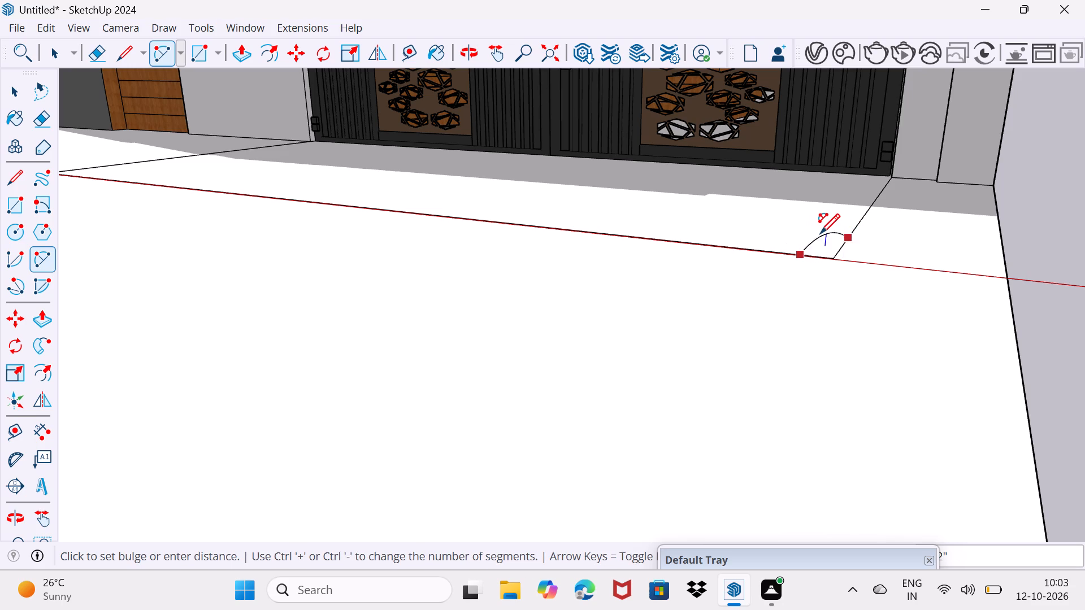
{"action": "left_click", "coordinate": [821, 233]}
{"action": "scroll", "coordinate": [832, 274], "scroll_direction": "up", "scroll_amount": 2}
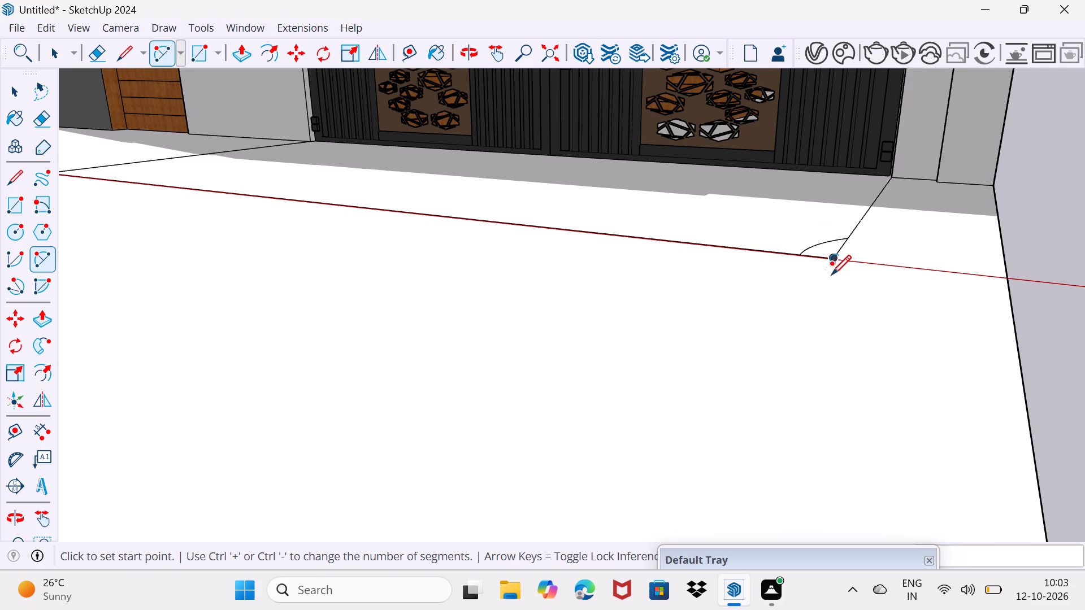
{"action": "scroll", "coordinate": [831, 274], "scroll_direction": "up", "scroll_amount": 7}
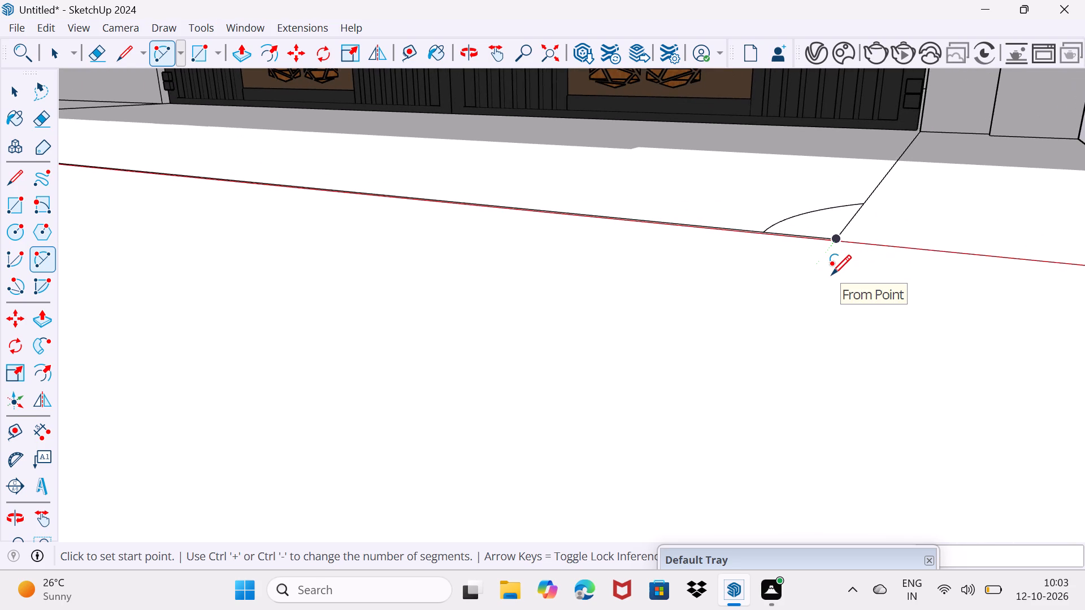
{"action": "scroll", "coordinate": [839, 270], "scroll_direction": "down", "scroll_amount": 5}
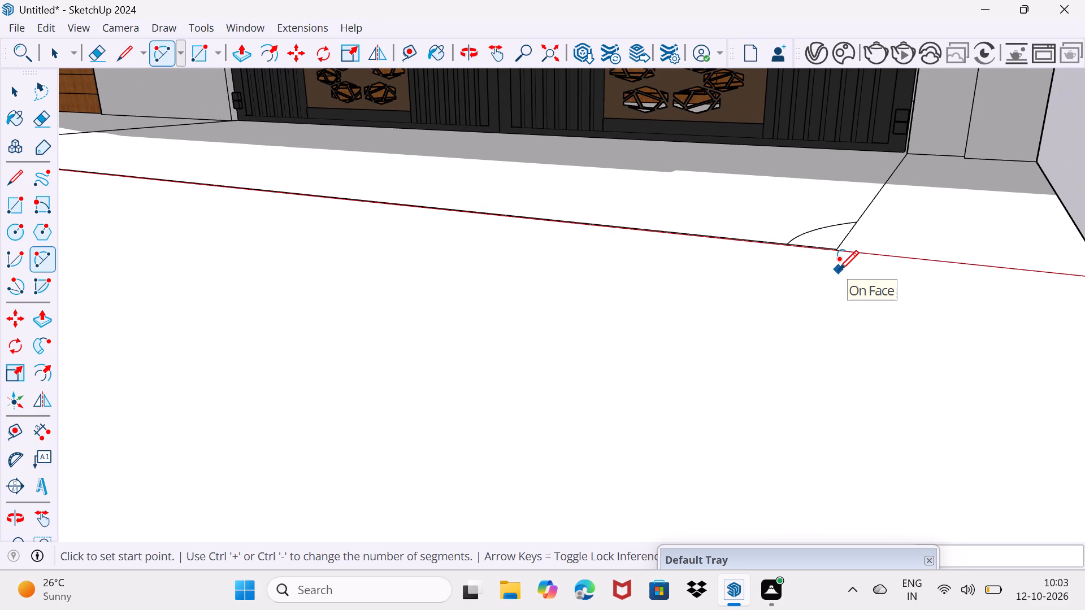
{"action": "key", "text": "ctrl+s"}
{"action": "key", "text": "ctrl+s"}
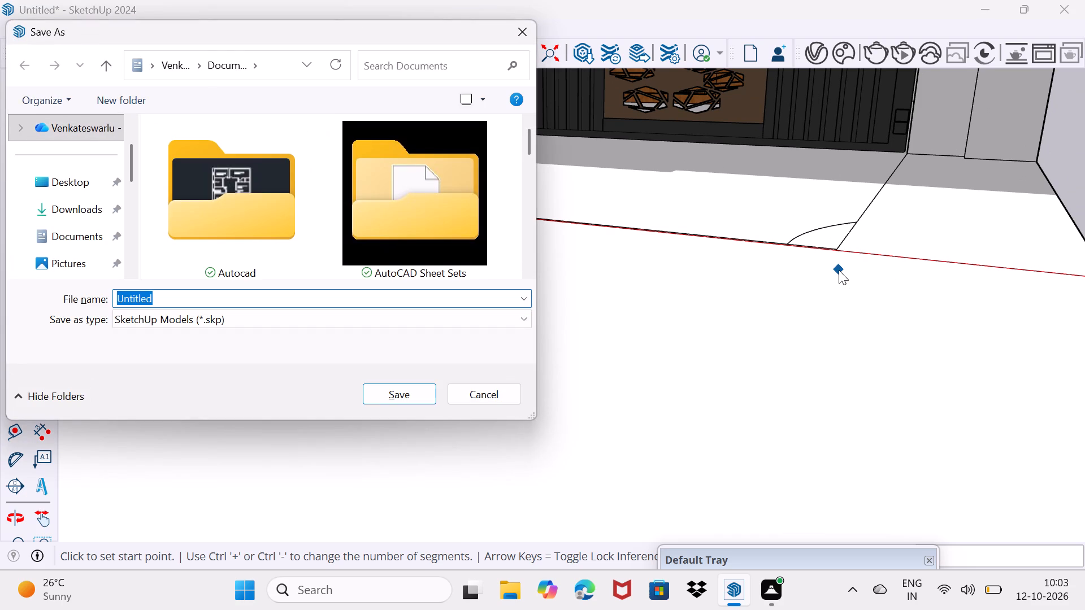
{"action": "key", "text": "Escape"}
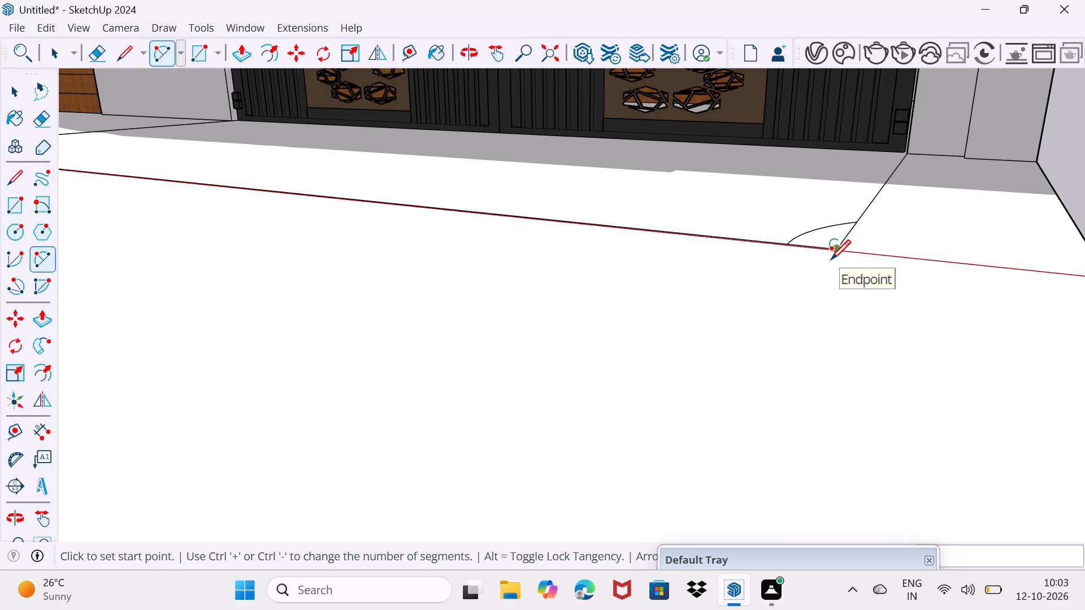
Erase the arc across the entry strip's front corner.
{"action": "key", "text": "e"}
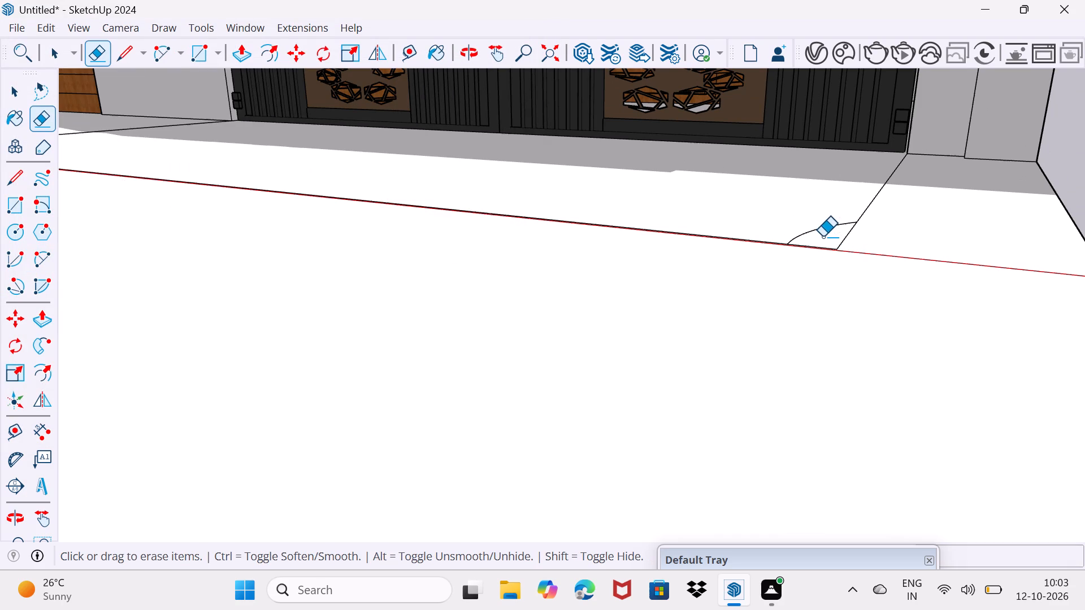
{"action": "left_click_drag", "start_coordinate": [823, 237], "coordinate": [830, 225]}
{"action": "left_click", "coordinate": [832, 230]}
Push the forecourt face surrounding the entry strip down by 4", leaving the strip in front of the gate raised.
{"action": "scroll", "coordinate": [827, 244], "scroll_direction": "down", "scroll_amount": 8}
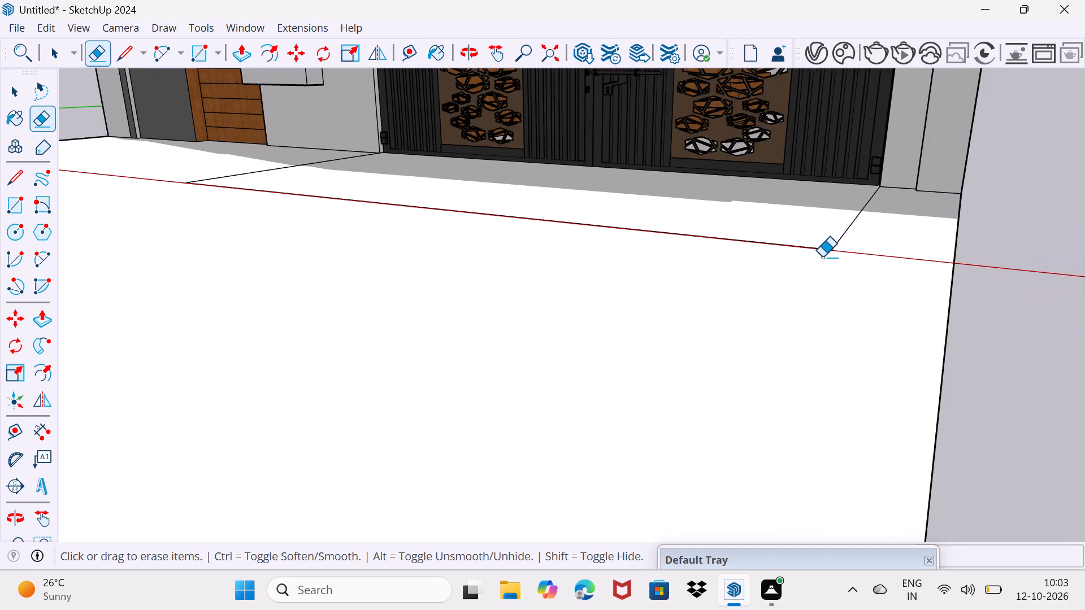
{"action": "scroll", "coordinate": [822, 257], "scroll_direction": "down", "scroll_amount": 9}
{"action": "middle_click_drag", "start_coordinate": [673, 304], "coordinate": [816, 322]}
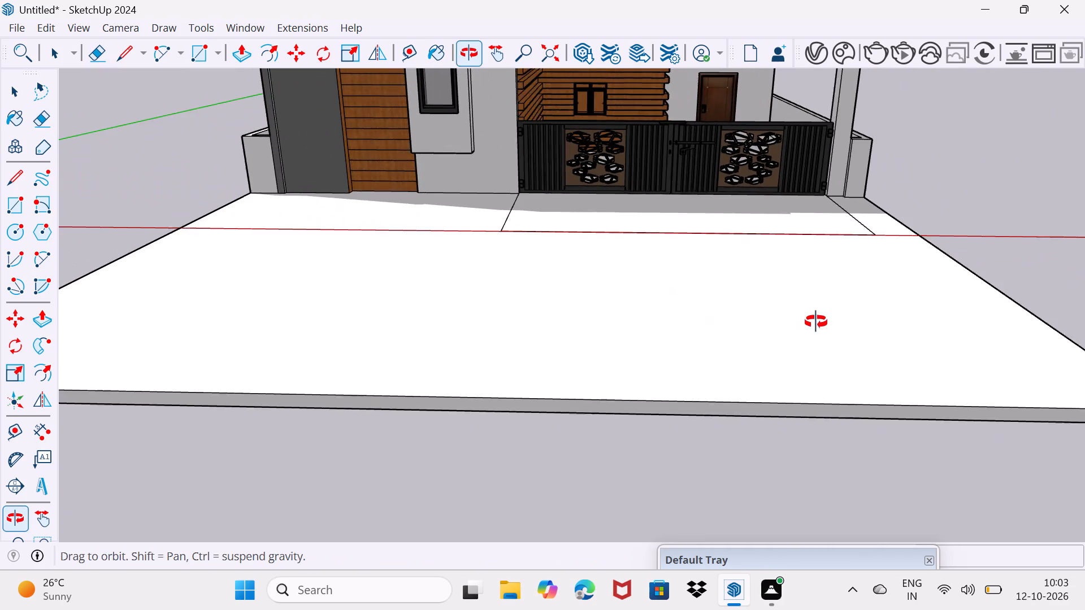
{"action": "middle_click_drag", "start_coordinate": [816, 322], "coordinate": [819, 322]}
{"action": "scroll", "coordinate": [654, 184], "scroll_direction": "up", "scroll_amount": 3}
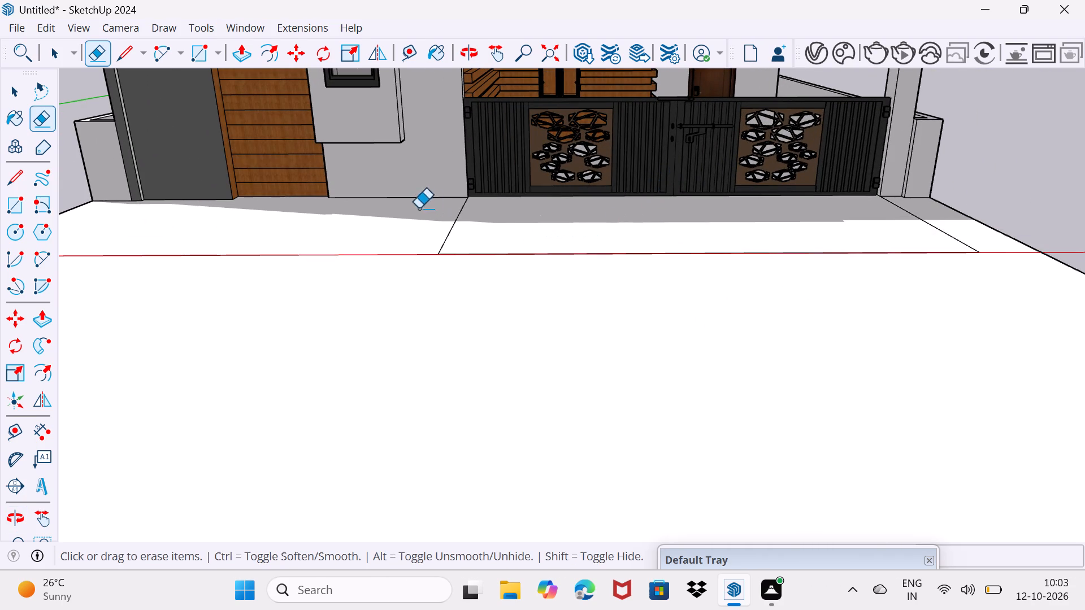
{"action": "key", "text": "space"}
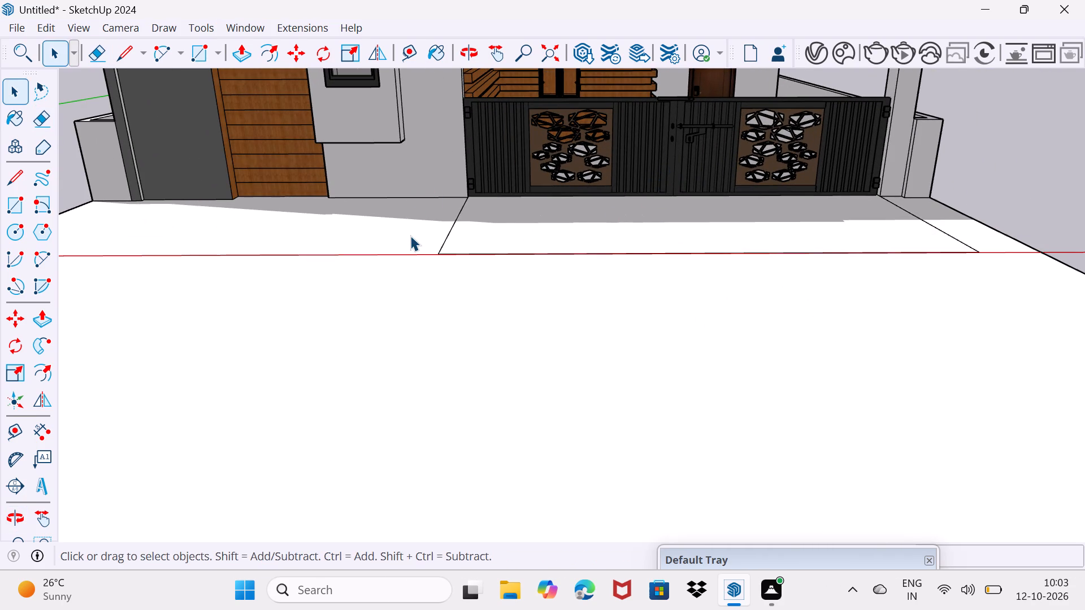
{"action": "type", "text": "p"}
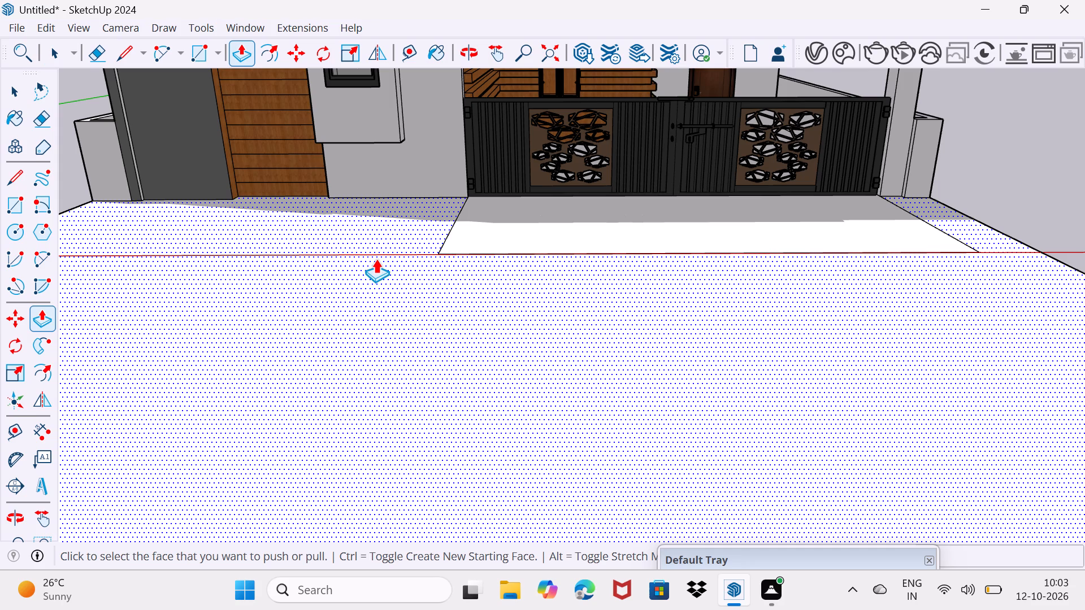
{"action": "left_click", "coordinate": [376, 259]}
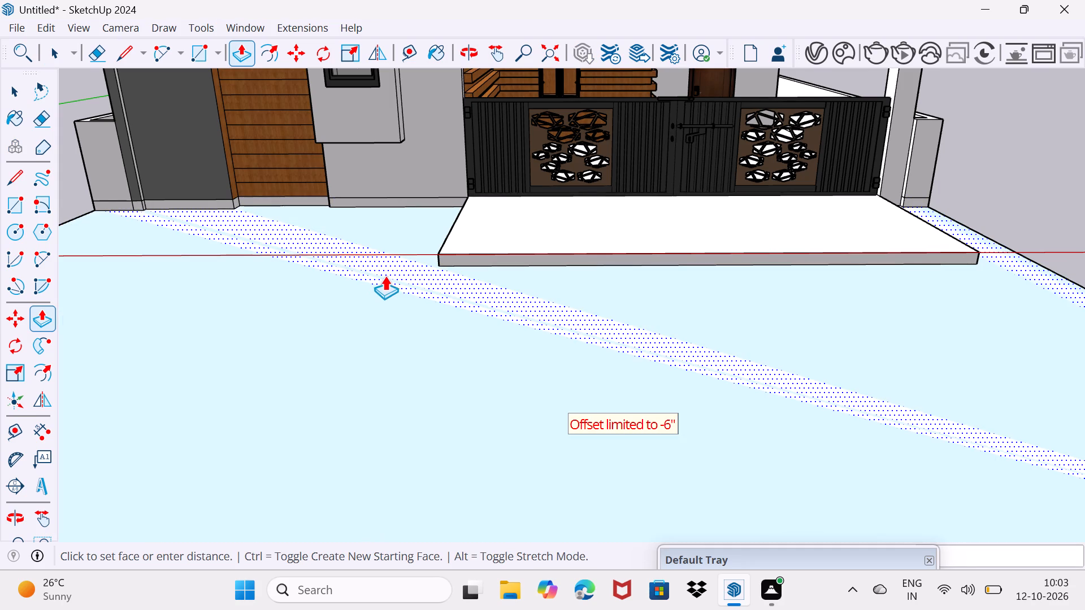
{"action": "scroll", "coordinate": [377, 243], "scroll_direction": "up", "scroll_amount": 6}
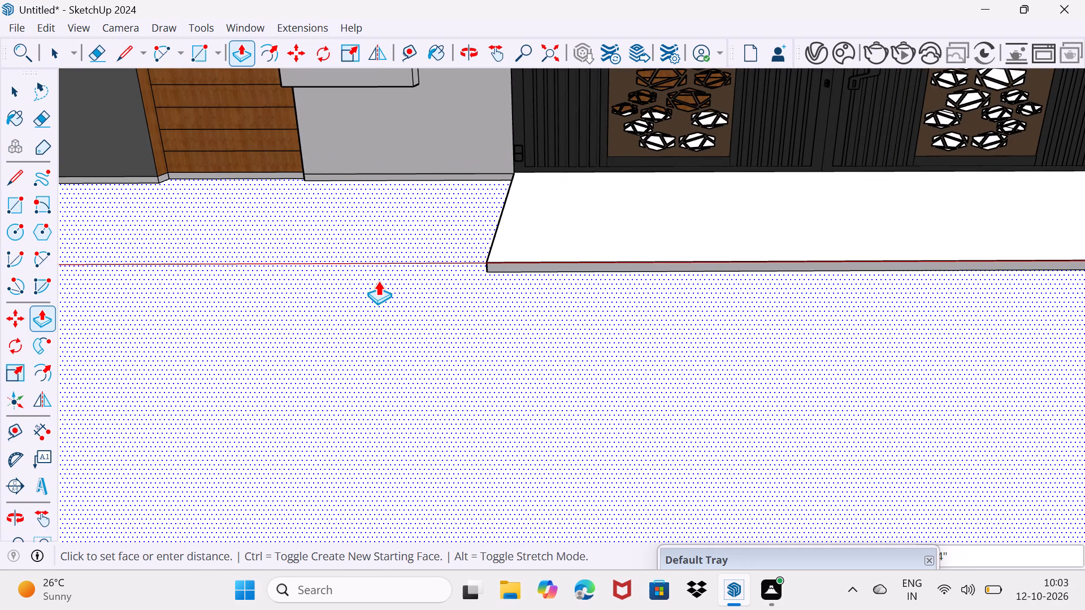
{"action": "key", "text": "4"}
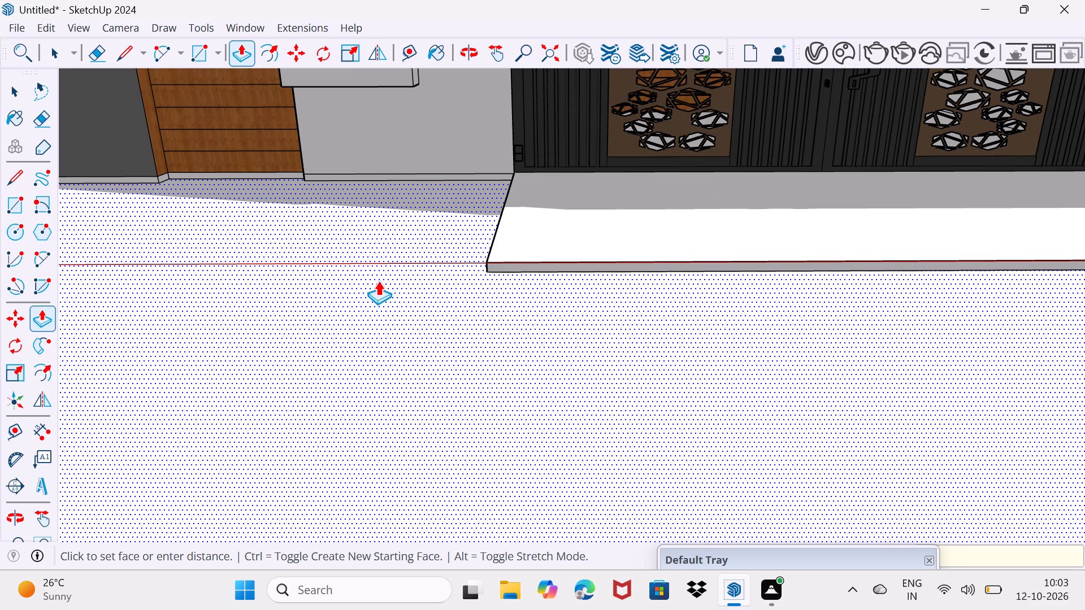
{"action": "key", "text": "shift+quotedbl"}
{"action": "key", "text": "Return"}
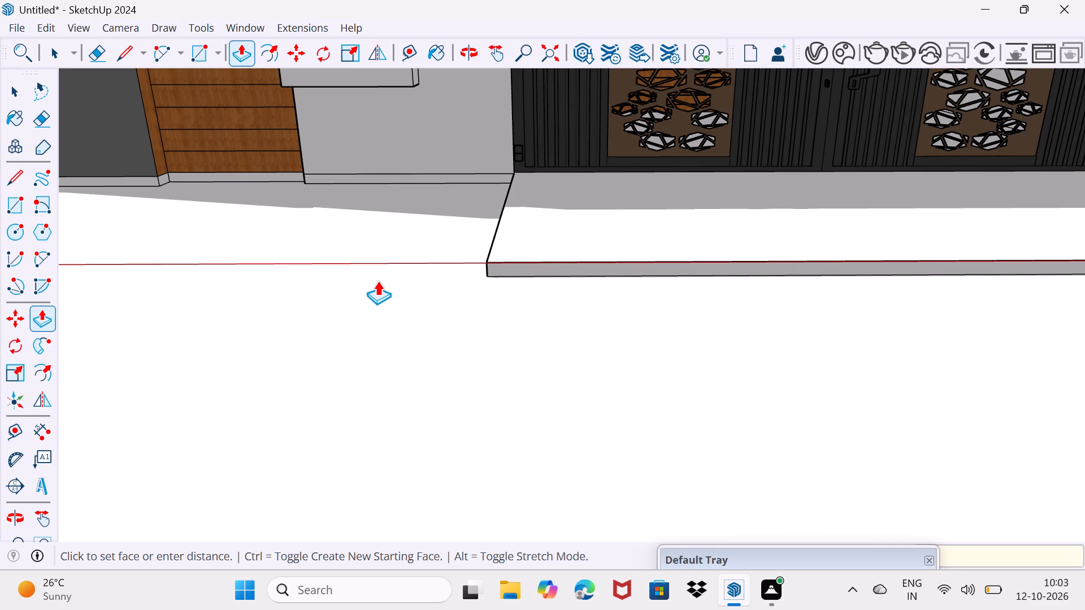
{"action": "scroll", "coordinate": [394, 278], "scroll_direction": "down", "scroll_amount": 10}
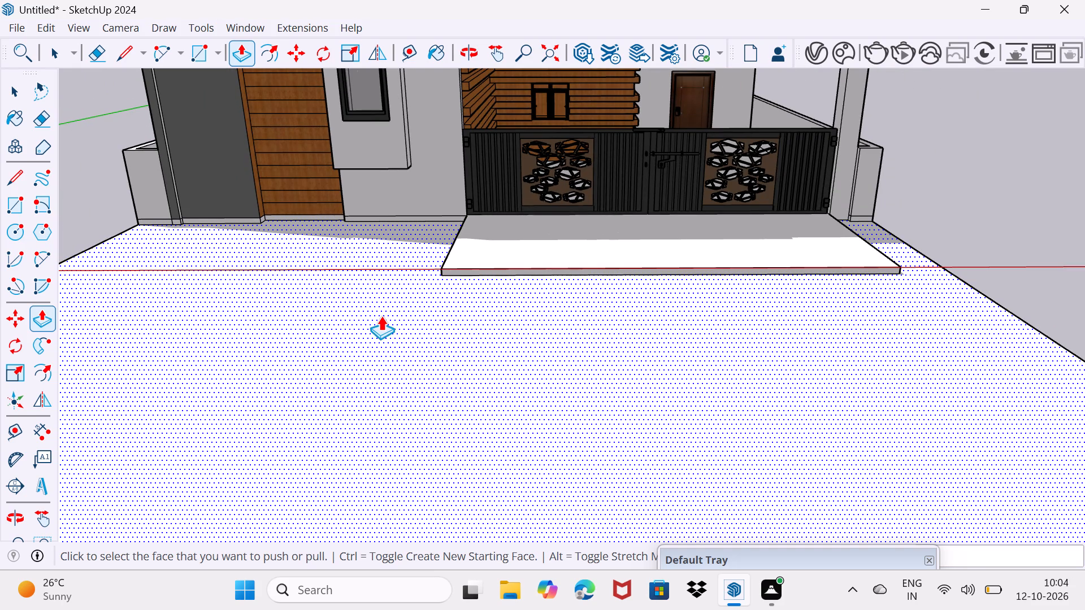
{"action": "key", "text": "Escape"}
Pull the raised strip's end face on the house-wall side along the house front to the forecourt's side edge, as a new section.
{"action": "scroll", "coordinate": [418, 259], "scroll_direction": "up", "scroll_amount": 2}
{"action": "middle_click_drag", "start_coordinate": [432, 265], "coordinate": [600, 226]}
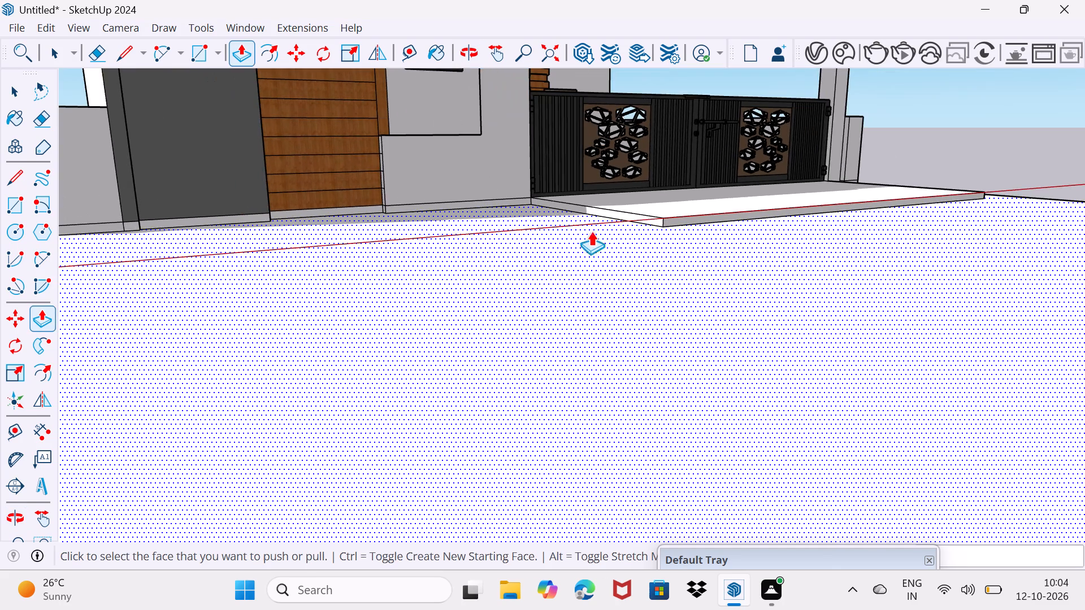
{"action": "scroll", "coordinate": [619, 208], "scroll_direction": "up", "scroll_amount": 3}
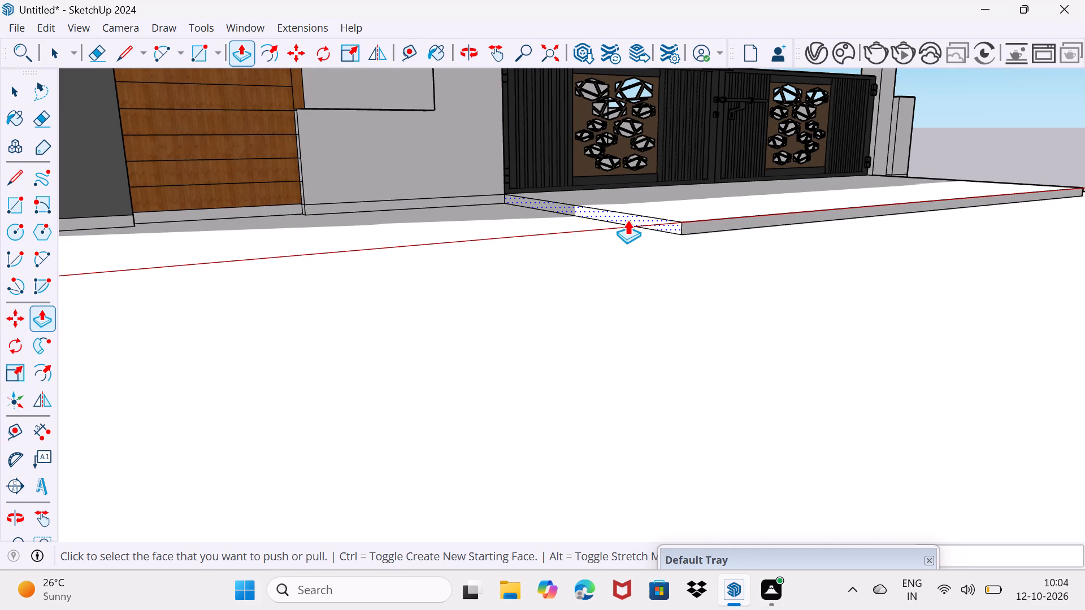
{"action": "left_click", "coordinate": [627, 220]}
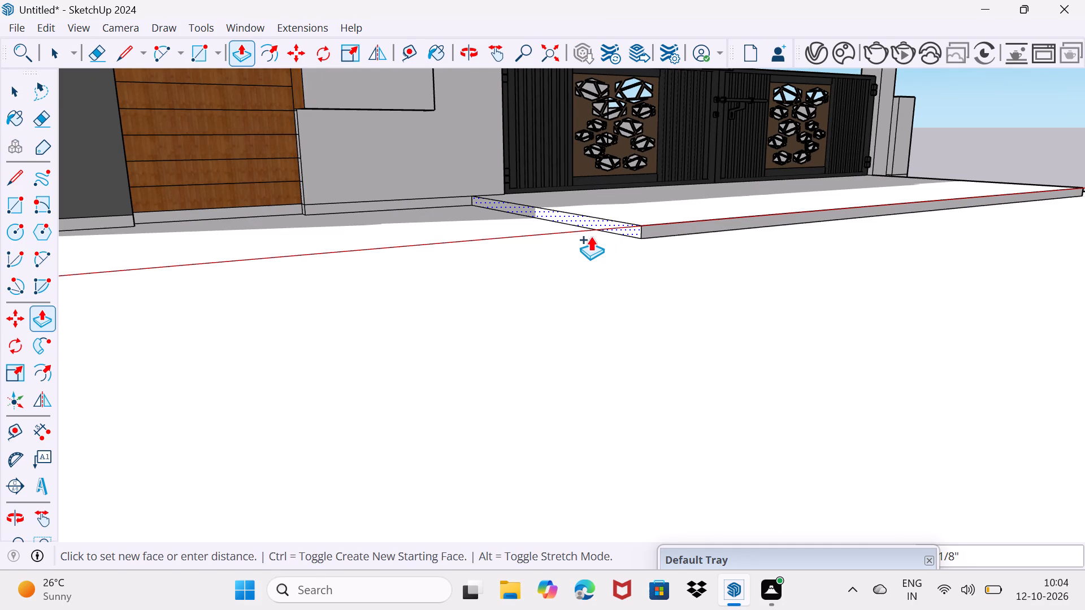
{"action": "scroll", "coordinate": [437, 256], "scroll_direction": "down", "scroll_amount": 12}
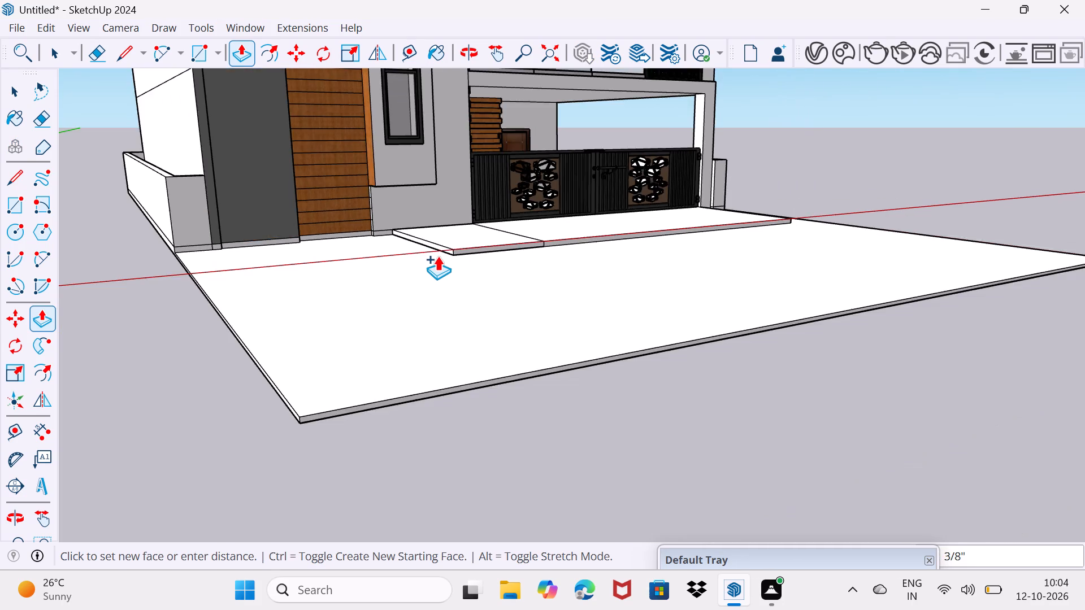
{"action": "scroll", "coordinate": [437, 256], "scroll_direction": "down", "scroll_amount": 2}
{"action": "scroll", "coordinate": [300, 280], "scroll_direction": "up", "scroll_amount": 10}
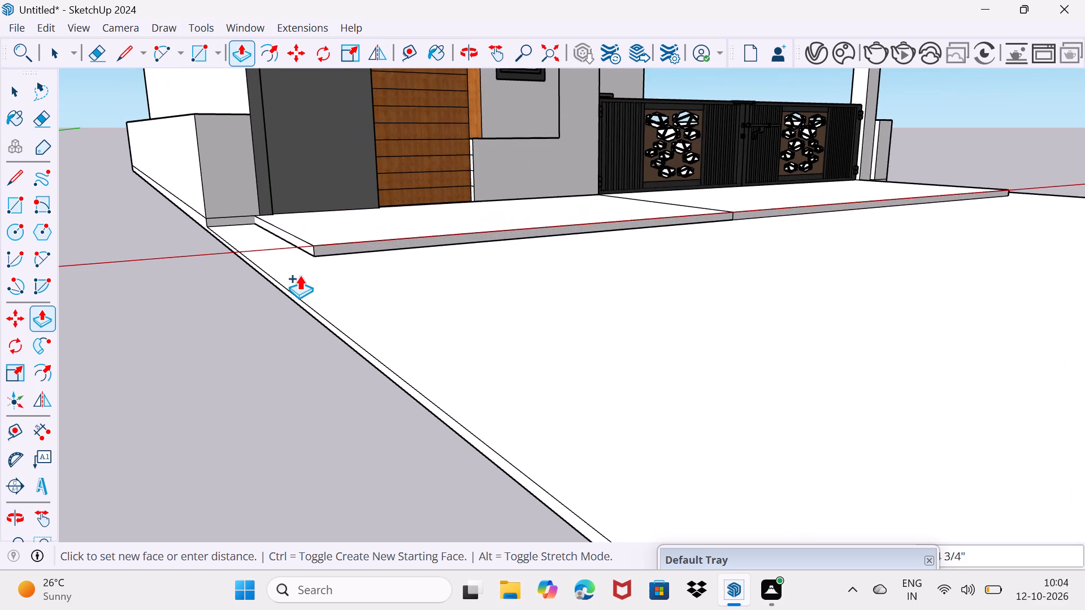
{"action": "left_click", "coordinate": [294, 295]}
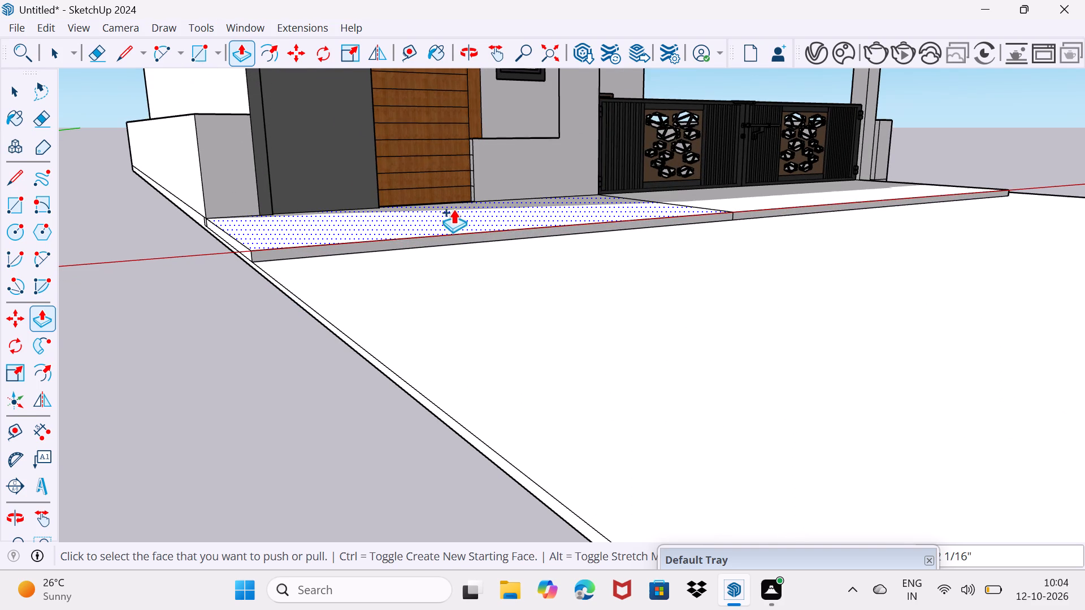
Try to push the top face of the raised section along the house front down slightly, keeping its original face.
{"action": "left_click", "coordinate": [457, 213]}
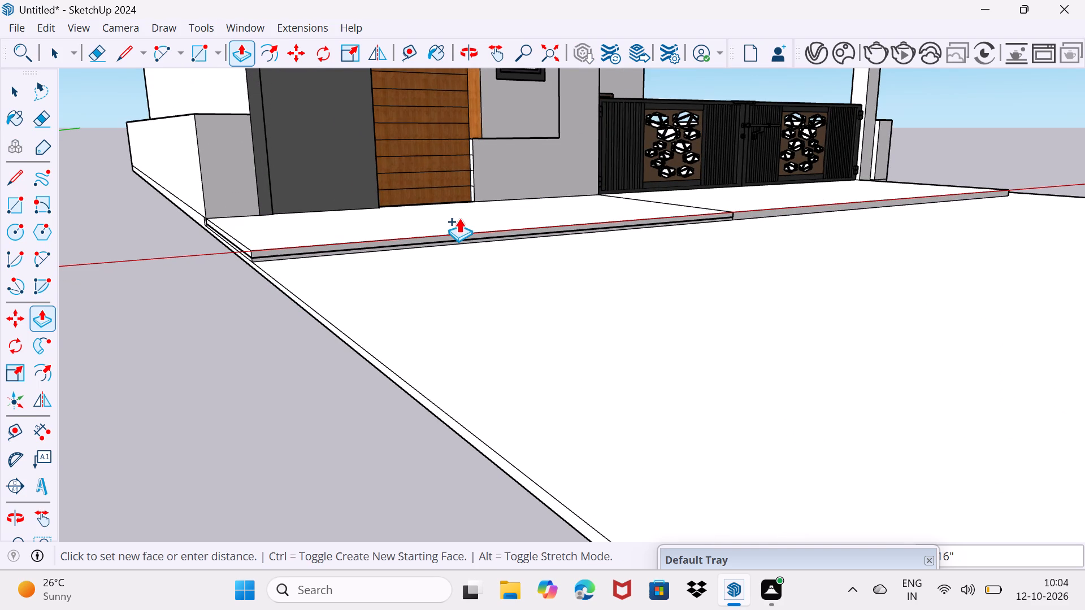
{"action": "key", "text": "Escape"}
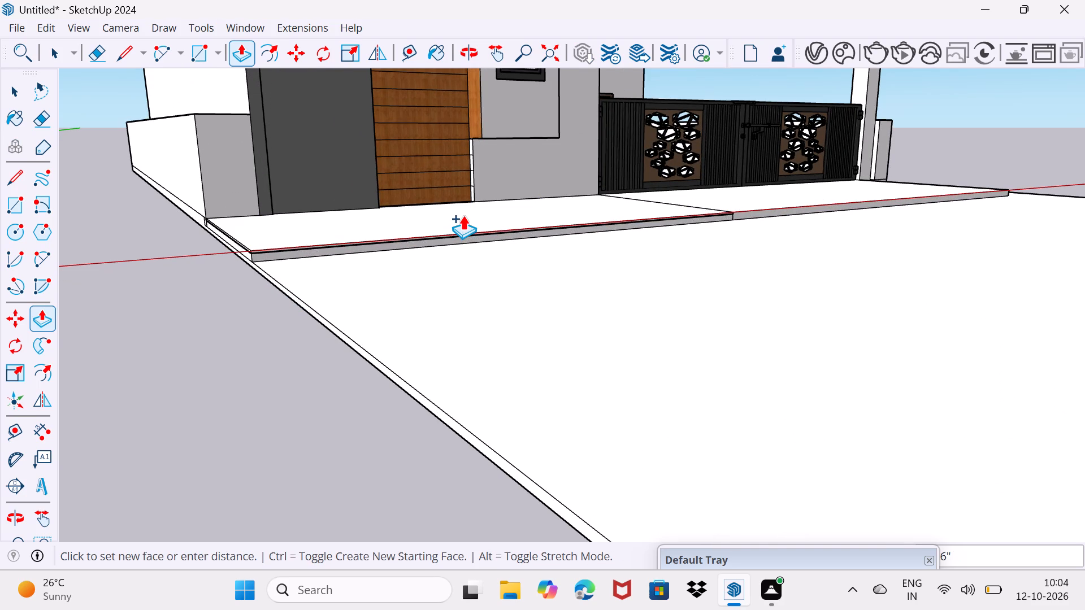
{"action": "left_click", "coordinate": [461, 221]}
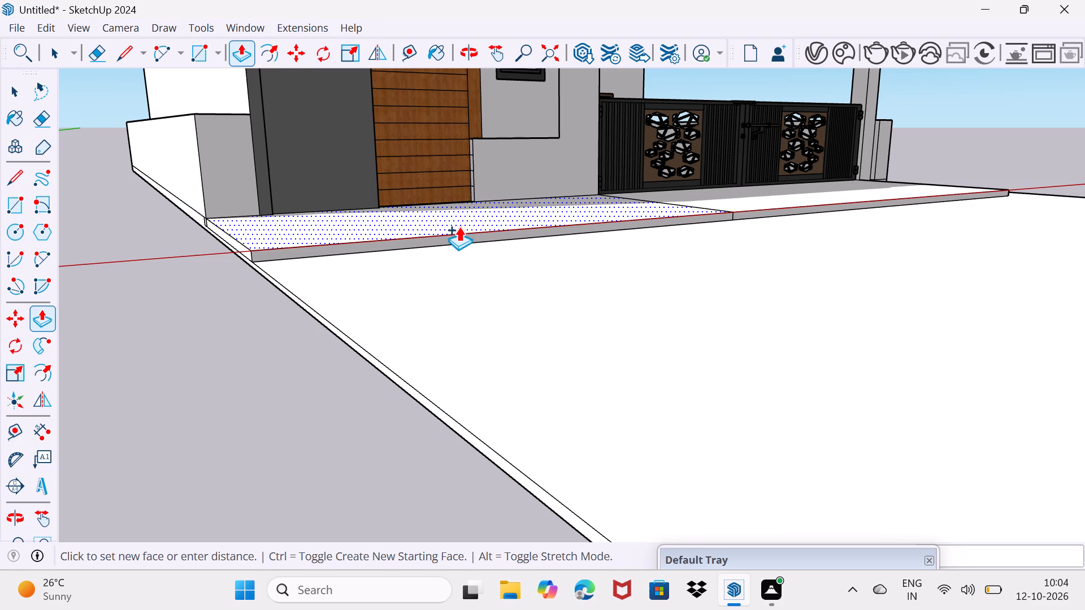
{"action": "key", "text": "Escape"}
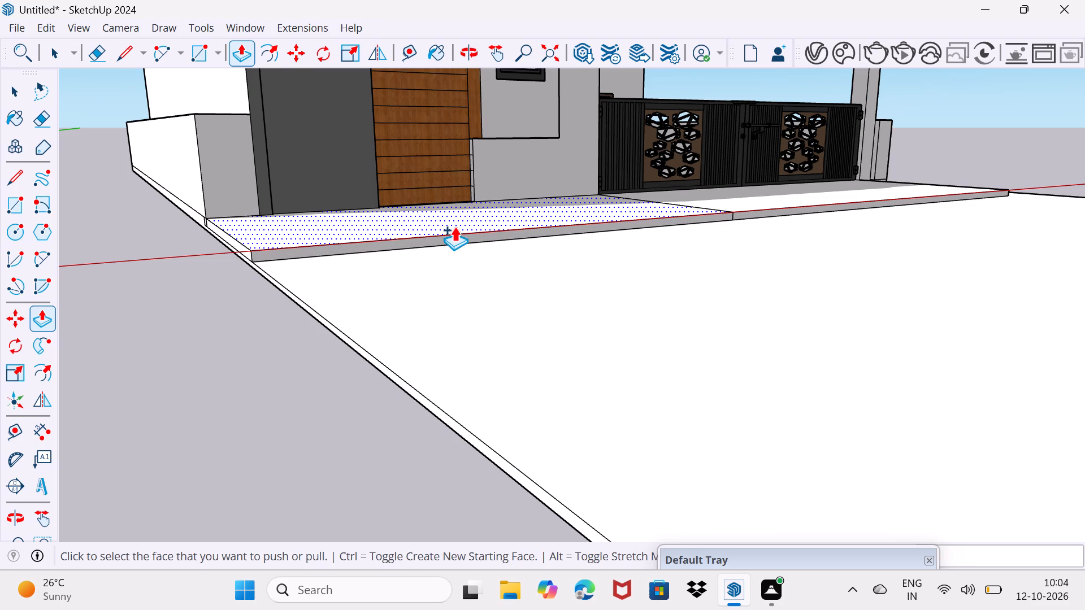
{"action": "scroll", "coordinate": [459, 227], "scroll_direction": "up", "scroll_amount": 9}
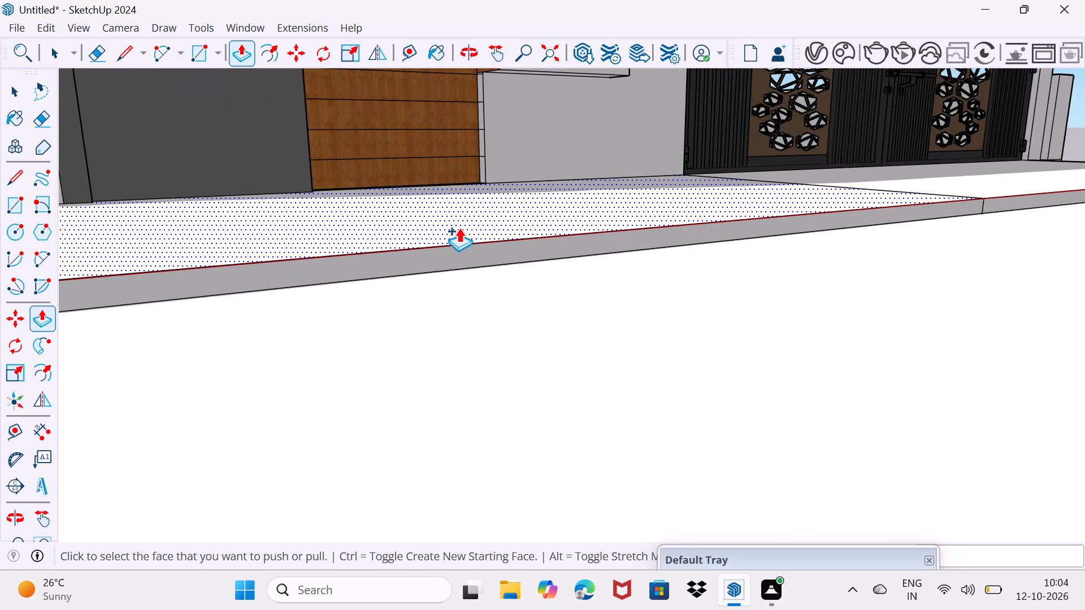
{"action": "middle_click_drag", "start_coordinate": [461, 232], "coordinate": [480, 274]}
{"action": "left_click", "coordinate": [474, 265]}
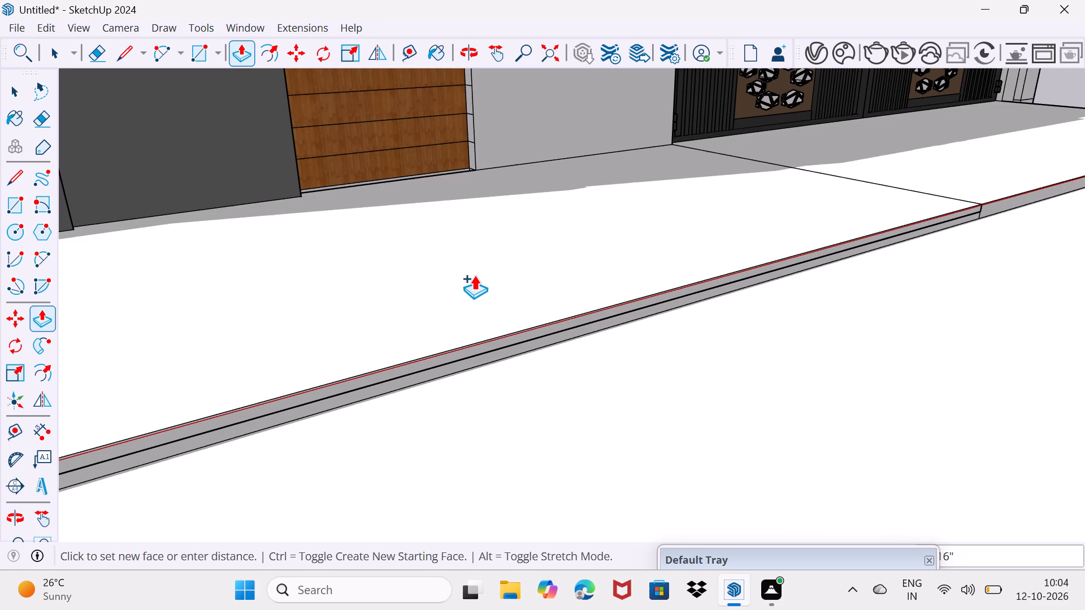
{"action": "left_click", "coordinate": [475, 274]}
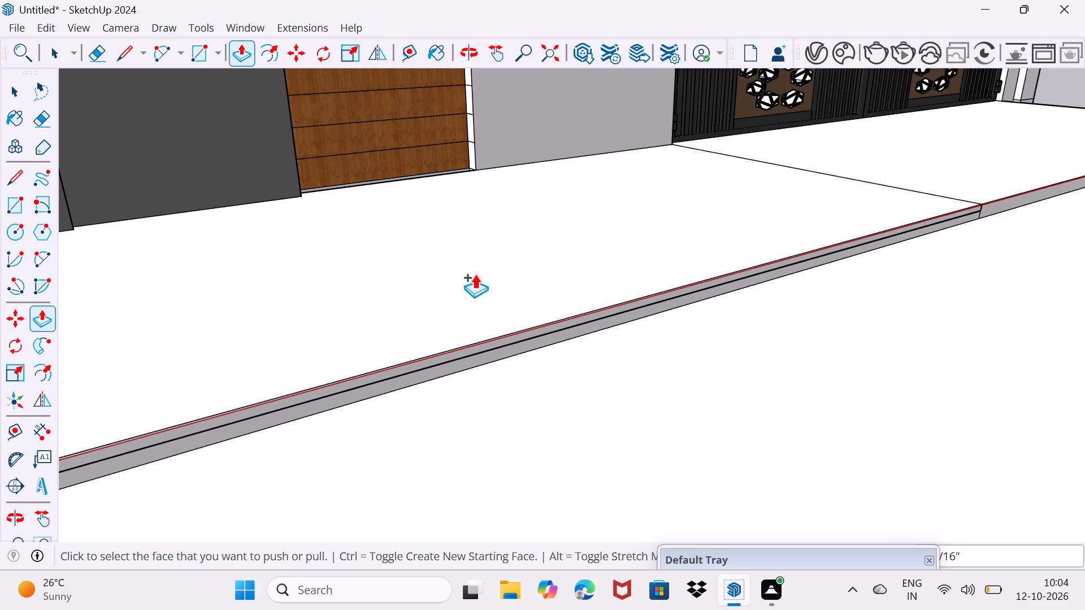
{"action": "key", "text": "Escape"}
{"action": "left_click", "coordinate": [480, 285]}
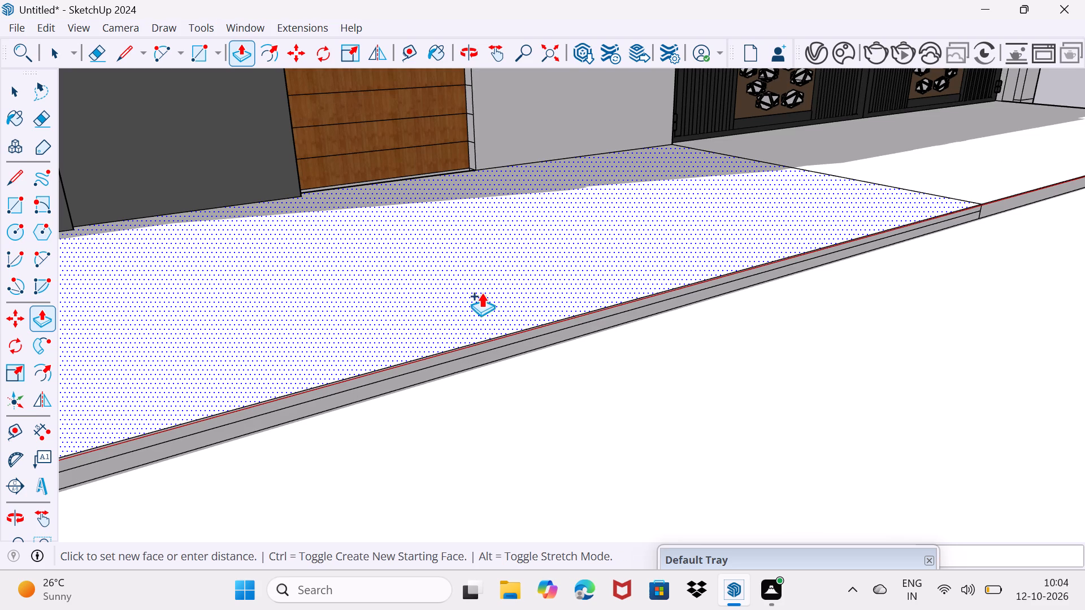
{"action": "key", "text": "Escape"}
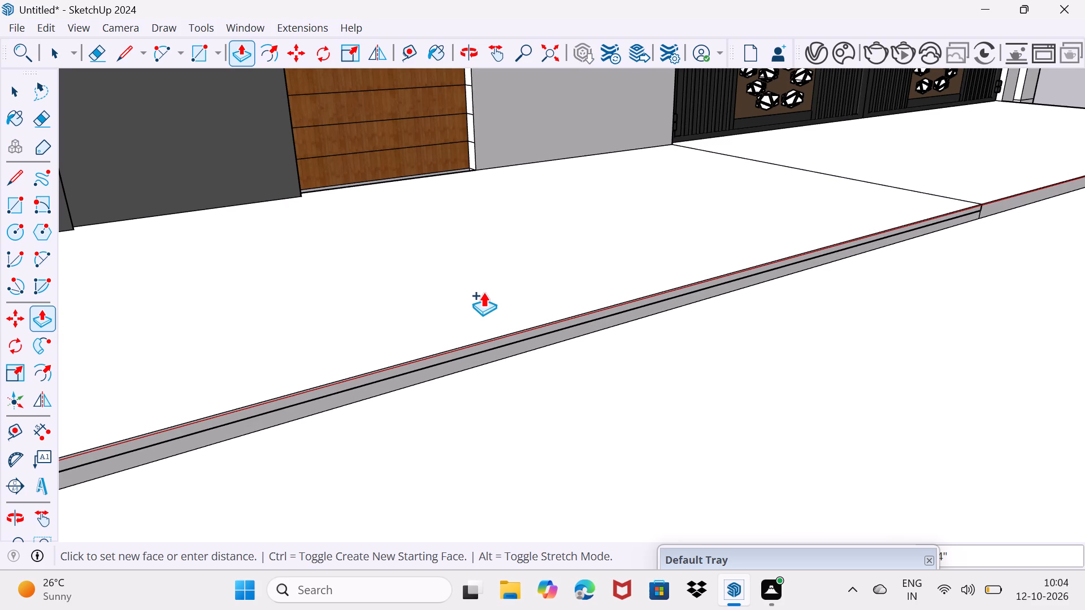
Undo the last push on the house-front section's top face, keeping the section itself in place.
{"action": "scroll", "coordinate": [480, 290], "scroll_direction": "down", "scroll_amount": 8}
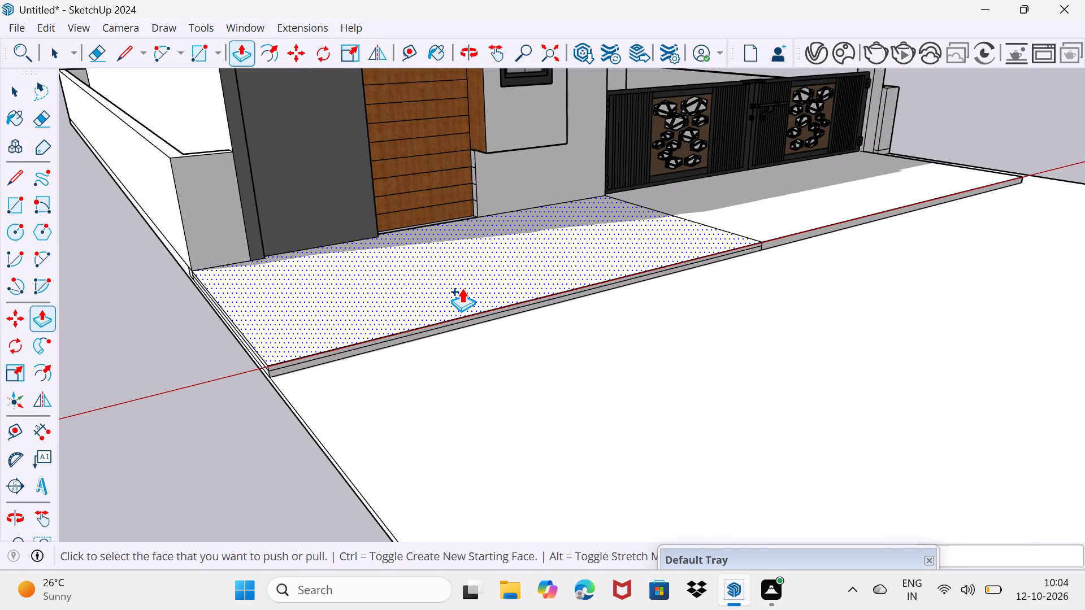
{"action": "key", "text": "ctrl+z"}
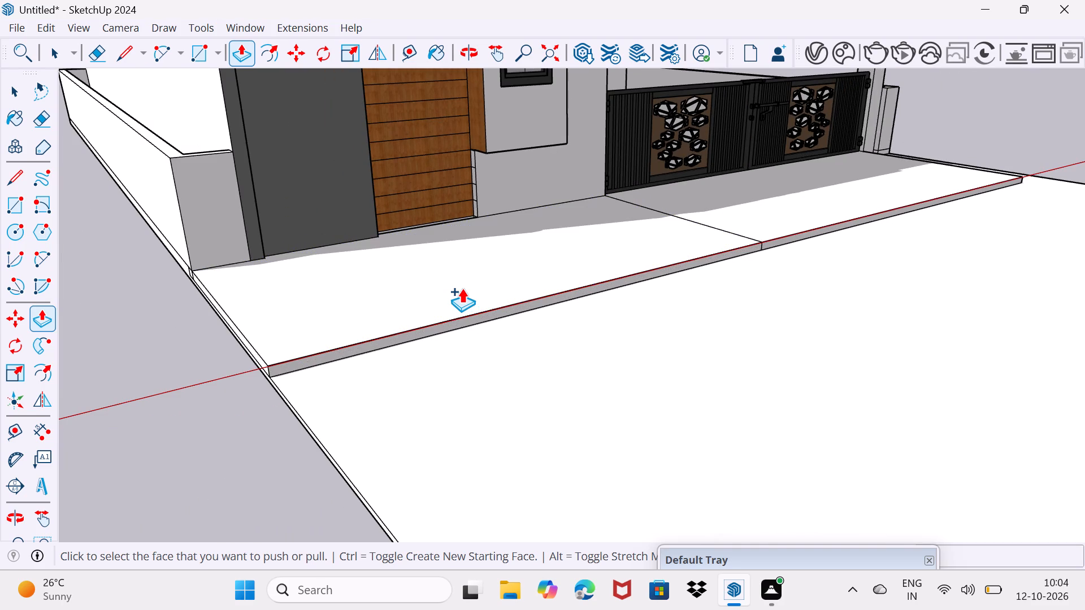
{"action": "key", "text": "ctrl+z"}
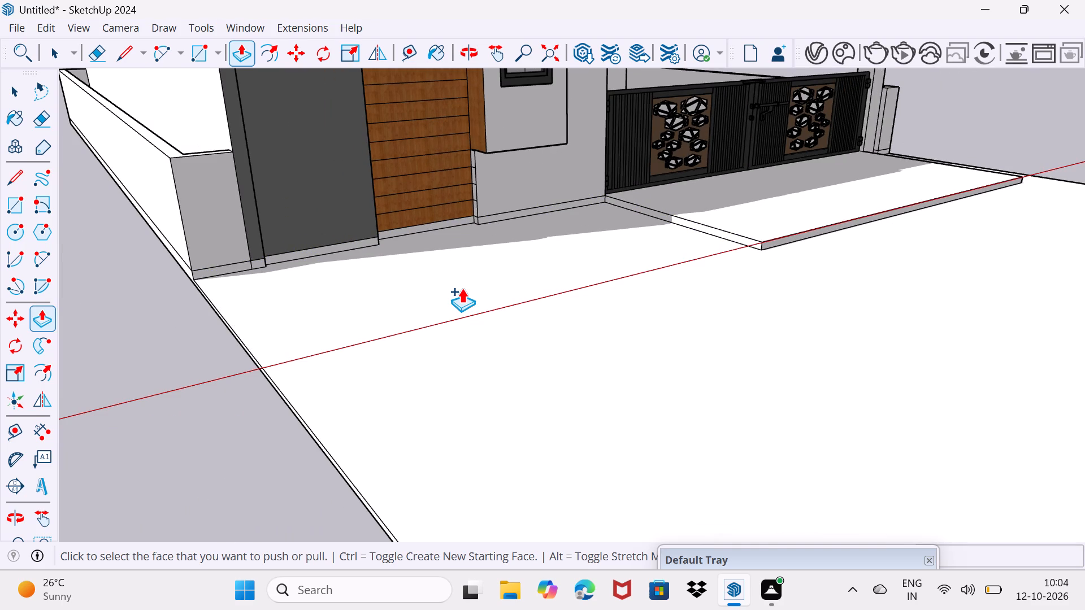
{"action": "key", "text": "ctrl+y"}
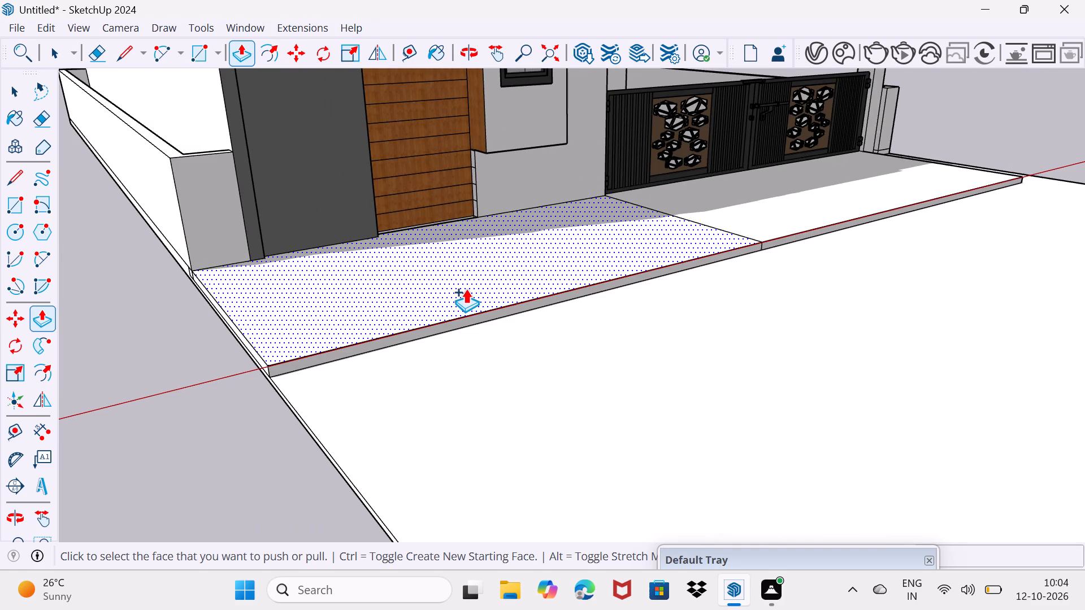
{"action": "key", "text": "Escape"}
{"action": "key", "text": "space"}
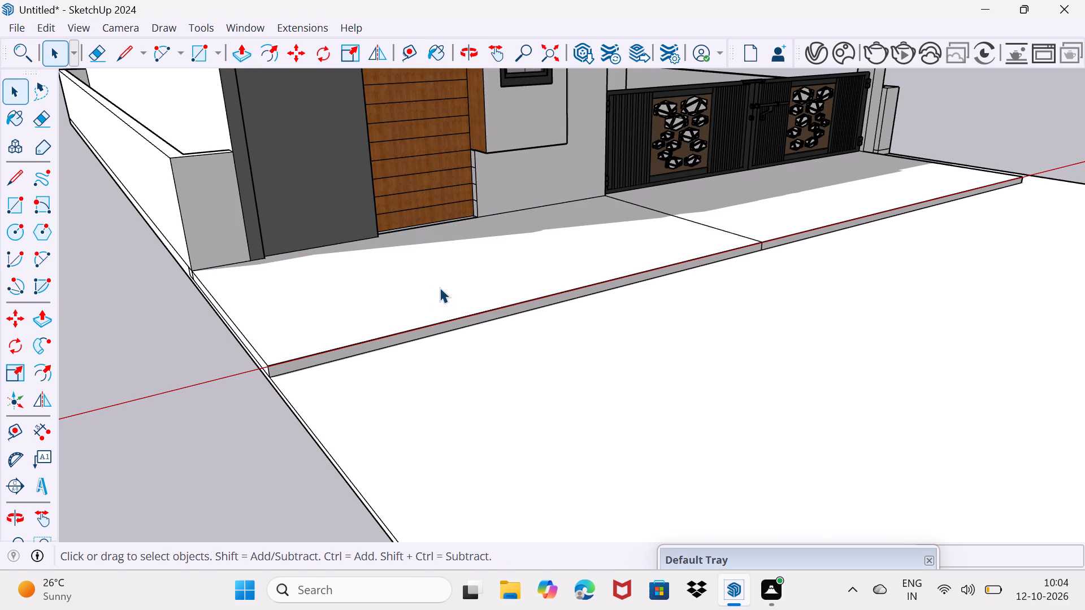
Push the top face of the raised house-front section down slightly, below the level of the strip in front of the gate.
{"action": "left_click", "coordinate": [443, 286]}
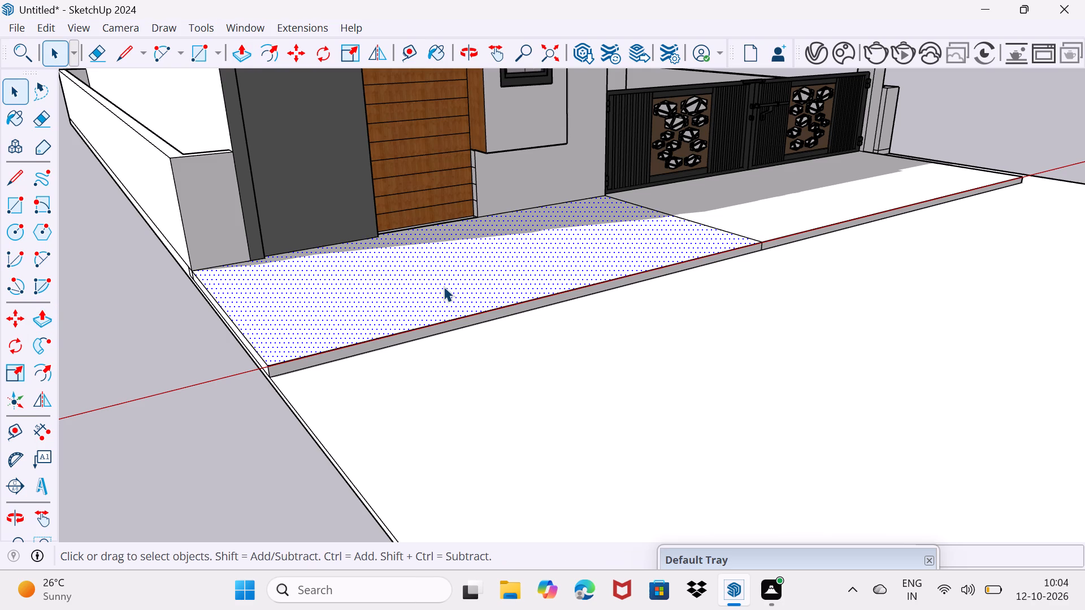
{"action": "key", "text": "p"}
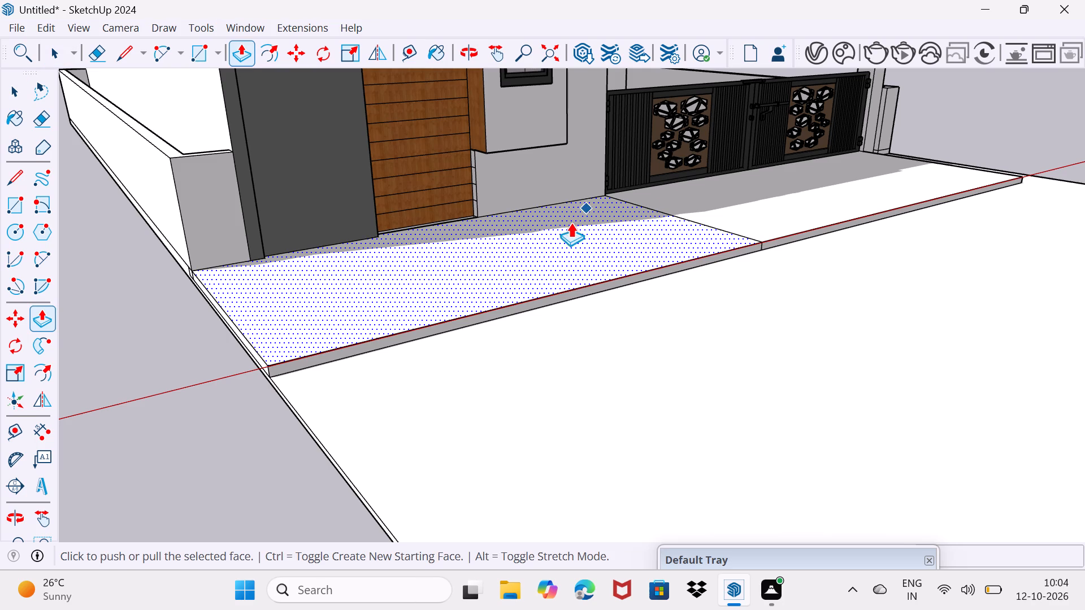
{"action": "left_click", "coordinate": [561, 241]}
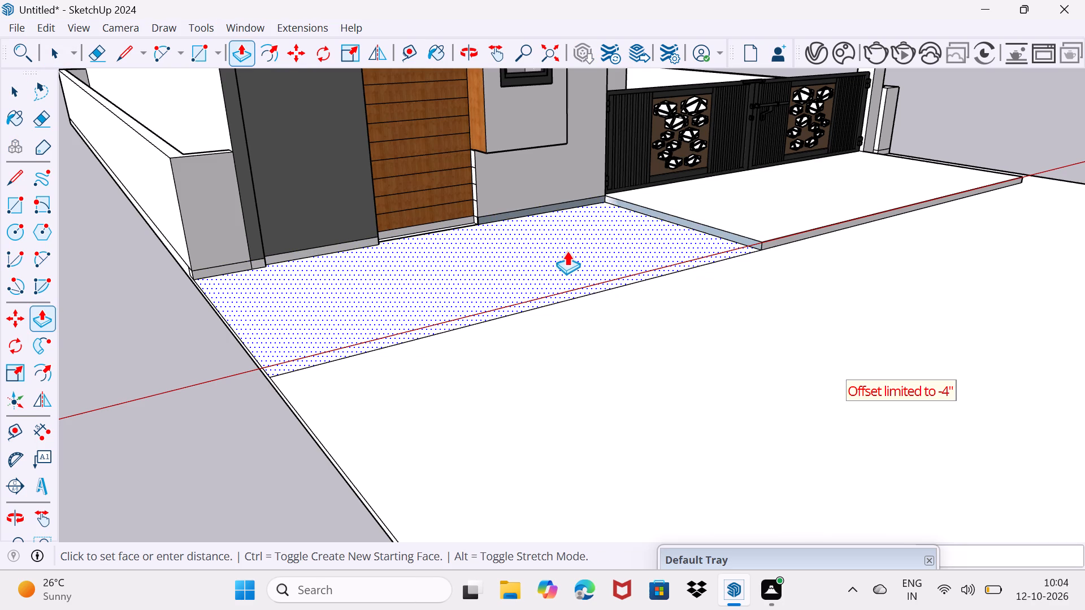
{"action": "scroll", "coordinate": [567, 250], "scroll_direction": "up", "scroll_amount": 3}
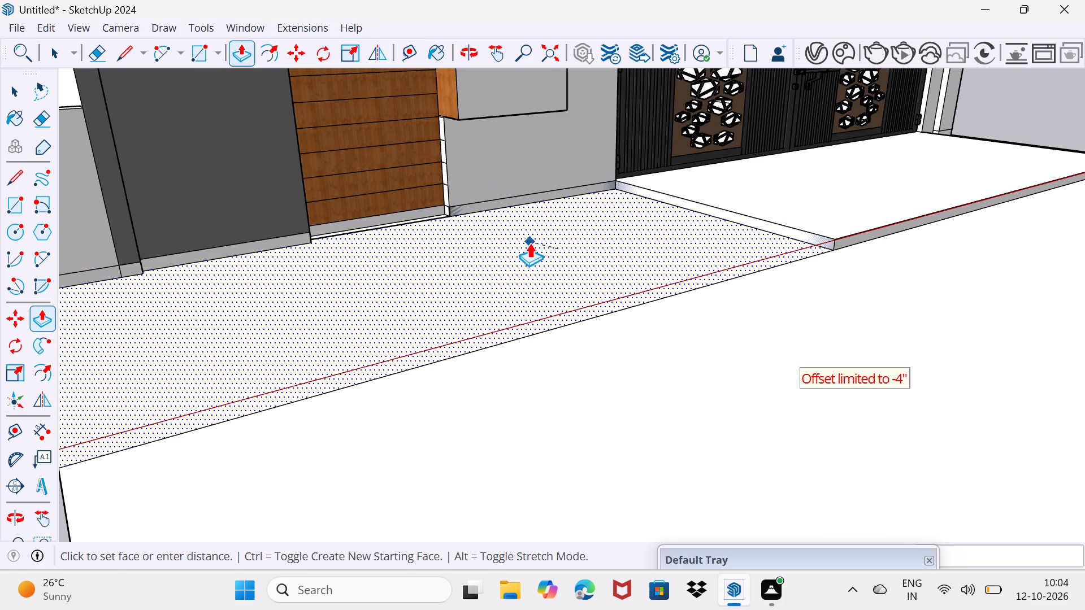
{"action": "scroll", "coordinate": [534, 237], "scroll_direction": "up", "scroll_amount": 5}
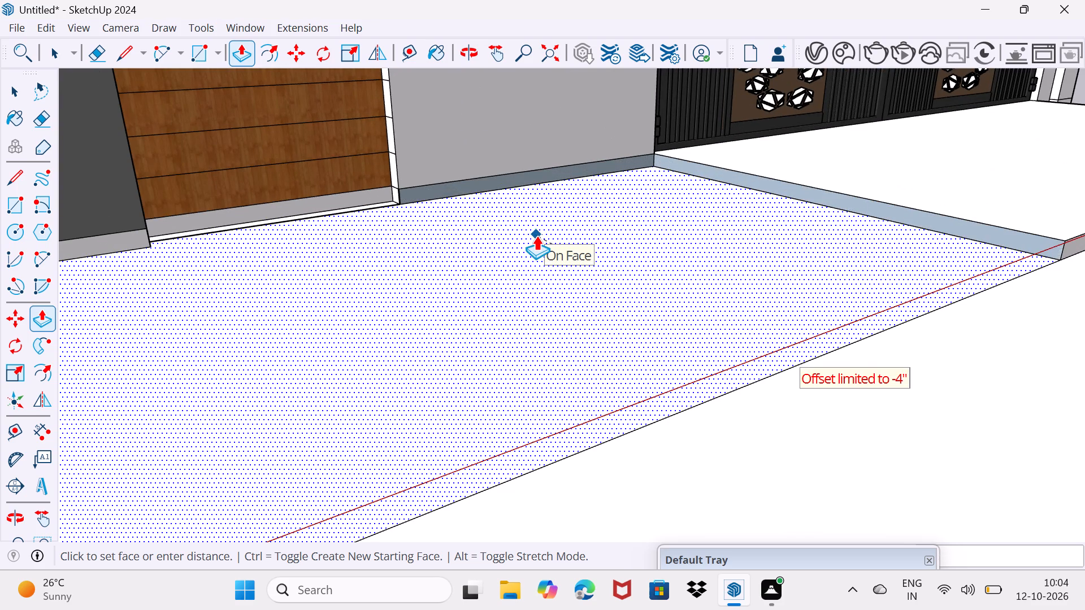
{"action": "middle_click_drag", "start_coordinate": [536, 236], "coordinate": [166, 224], "text": "shift"}
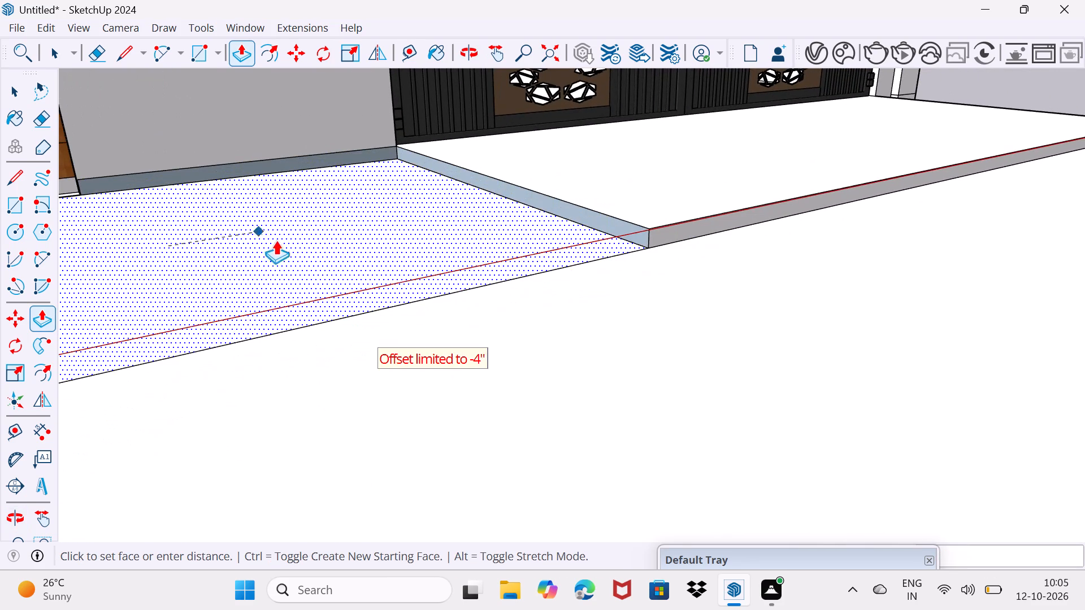
{"action": "scroll", "coordinate": [596, 235], "scroll_direction": "up", "scroll_amount": 3}
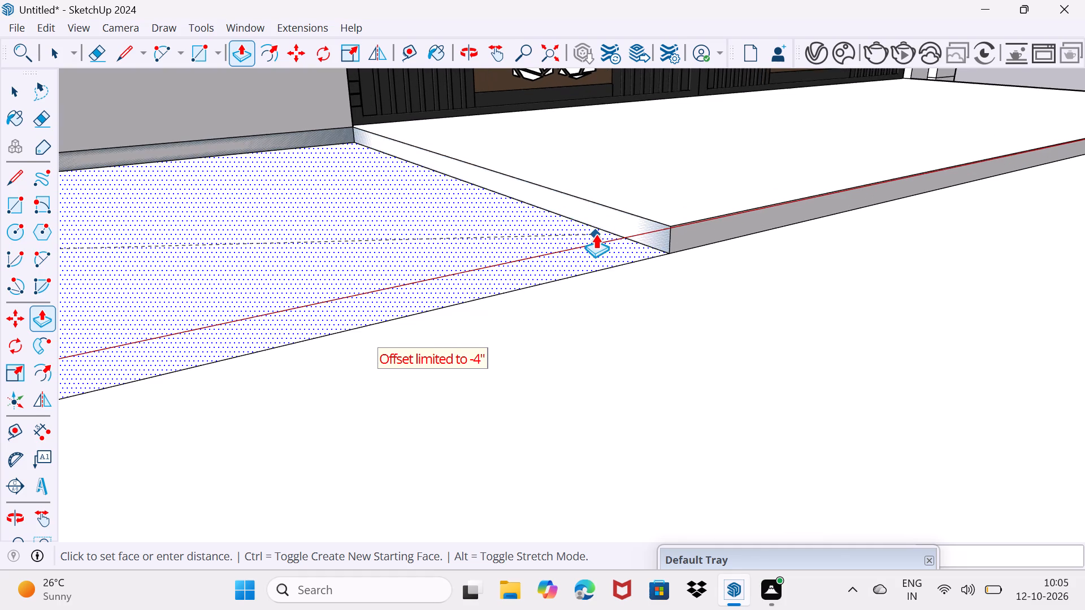
{"action": "left_click", "coordinate": [548, 226]}
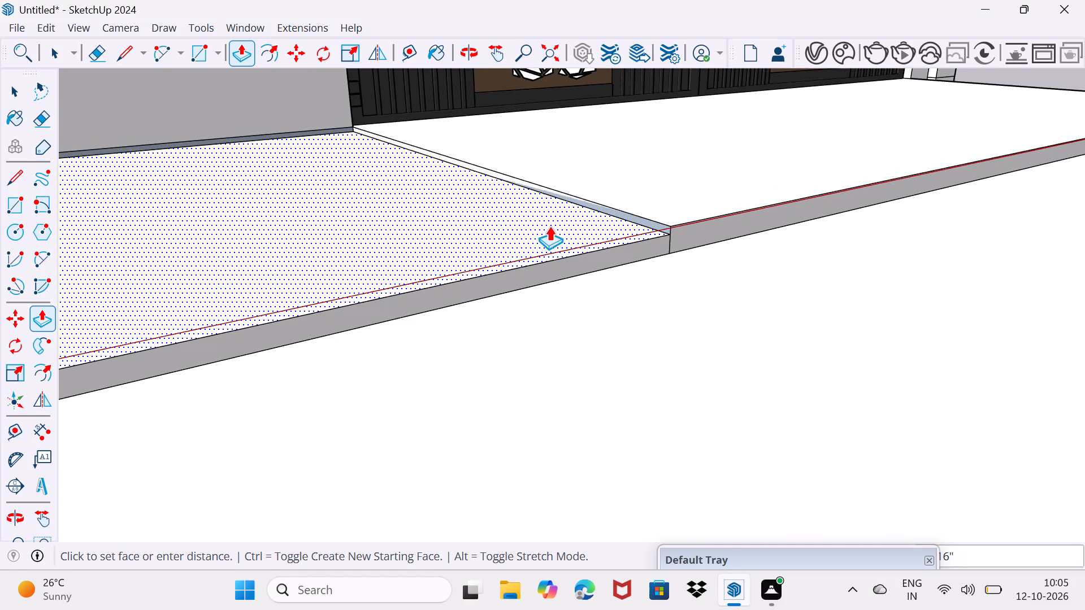
{"action": "key", "text": "Escape"}
{"action": "left_click_drag", "start_coordinate": [546, 247], "coordinate": [588, 201]}
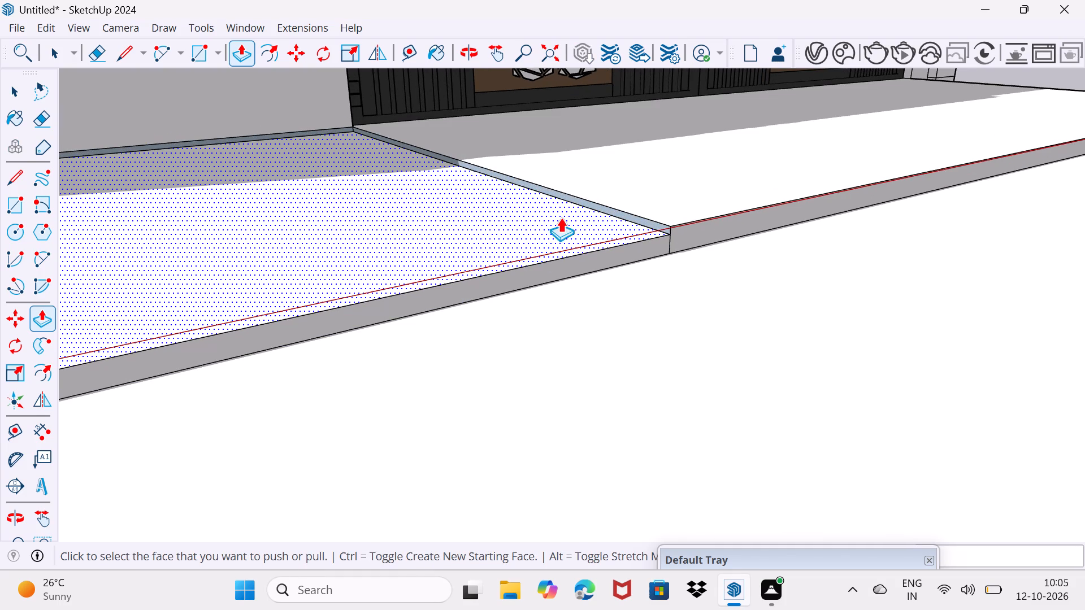
{"action": "key", "text": "space"}
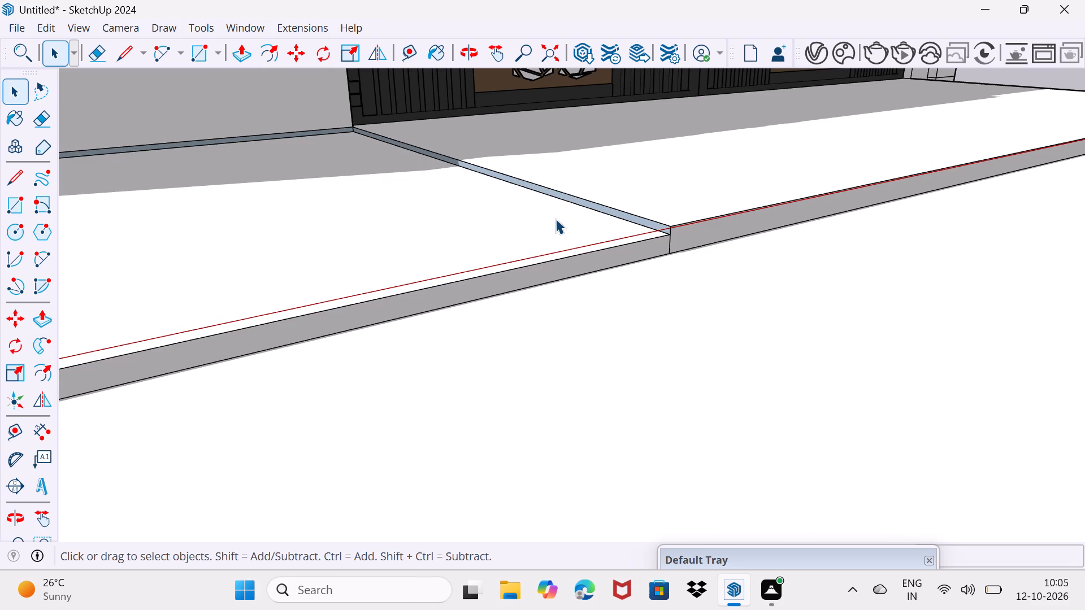
Pull the raised strip's end face on the porch-column side out to the forecourt's side edge, as a new section.
{"action": "scroll", "coordinate": [560, 224], "scroll_direction": "down", "scroll_amount": 7}
{"action": "scroll", "coordinate": [588, 127], "scroll_direction": "down", "scroll_amount": 4}
{"action": "middle_click_drag", "start_coordinate": [620, 176], "coordinate": [493, 178]}
{"action": "scroll", "coordinate": [493, 178], "scroll_direction": "down", "scroll_amount": 3}
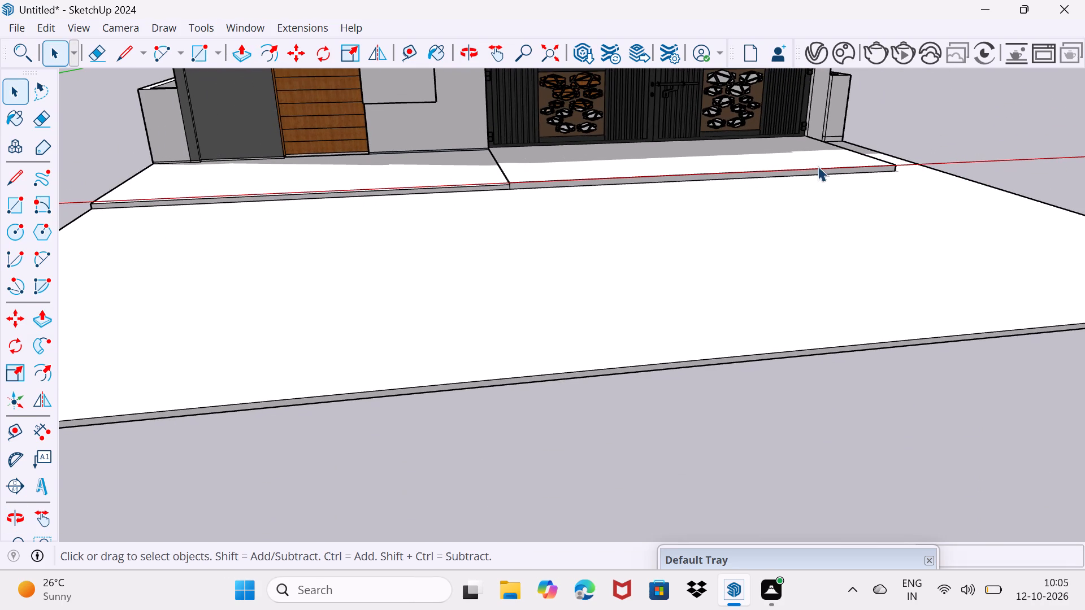
{"action": "scroll", "coordinate": [914, 133], "scroll_direction": "up", "scroll_amount": 4}
{"action": "middle_click_drag", "start_coordinate": [885, 174], "coordinate": [622, 164]}
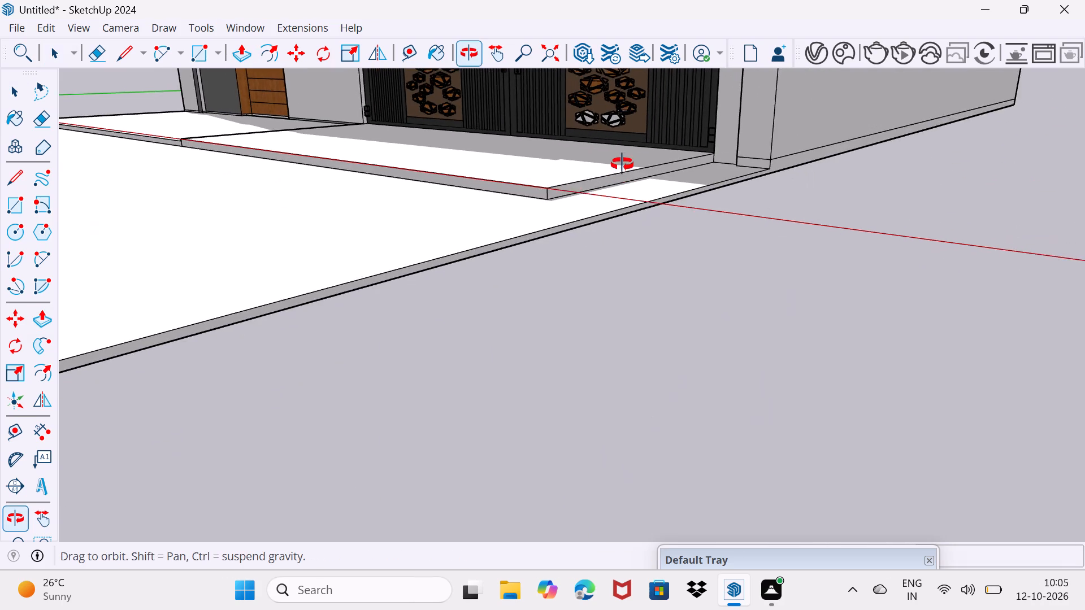
{"action": "middle_click_drag", "start_coordinate": [622, 164], "coordinate": [696, 195]}
{"action": "scroll", "coordinate": [758, 247], "scroll_direction": "up", "scroll_amount": 10}
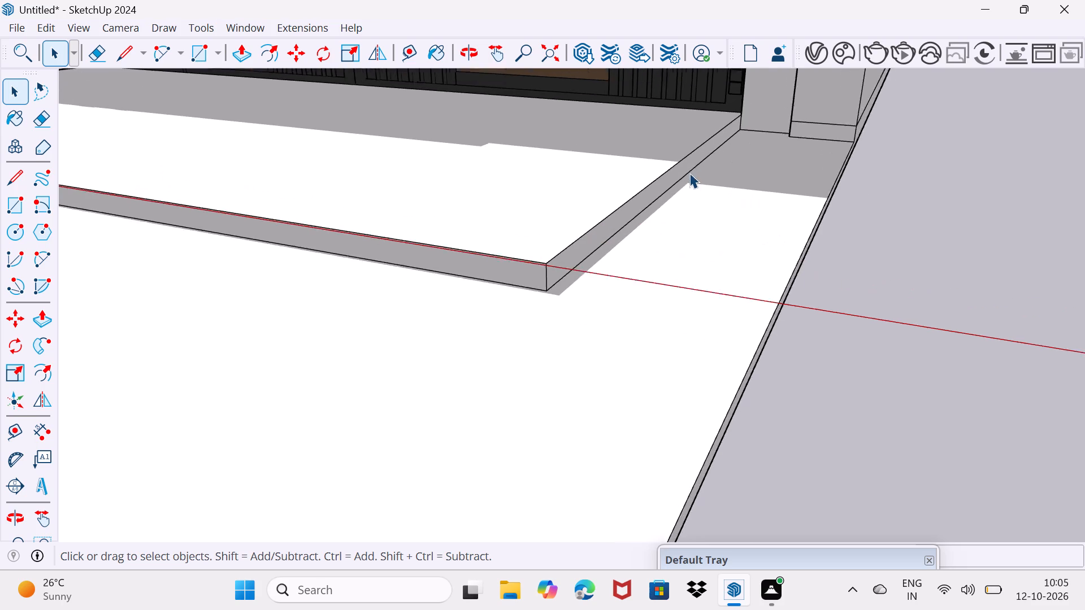
{"action": "left_click", "coordinate": [674, 171]}
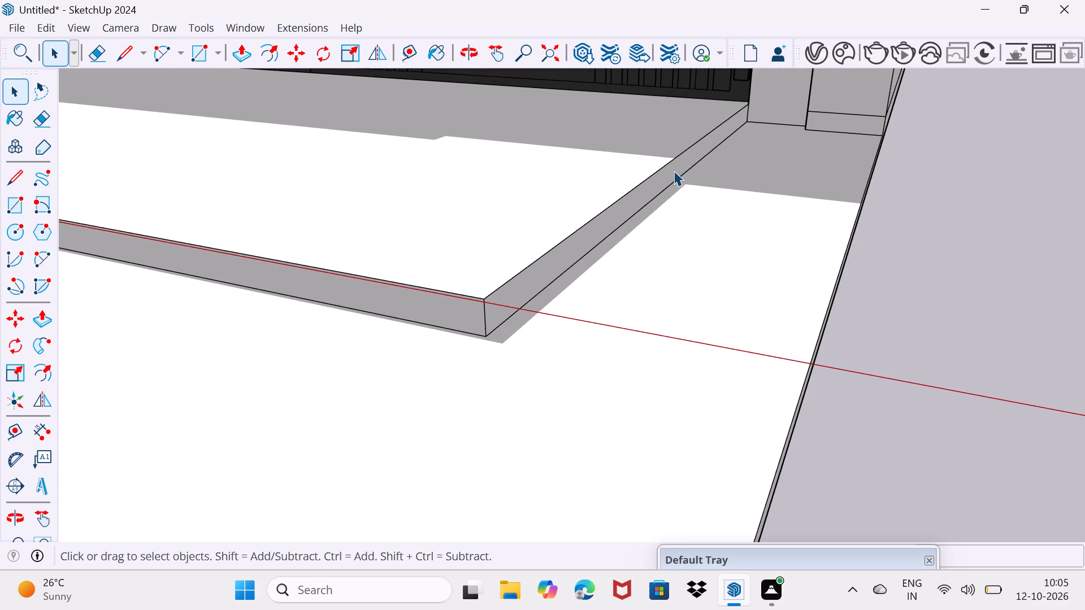
{"action": "key", "text": "p"}
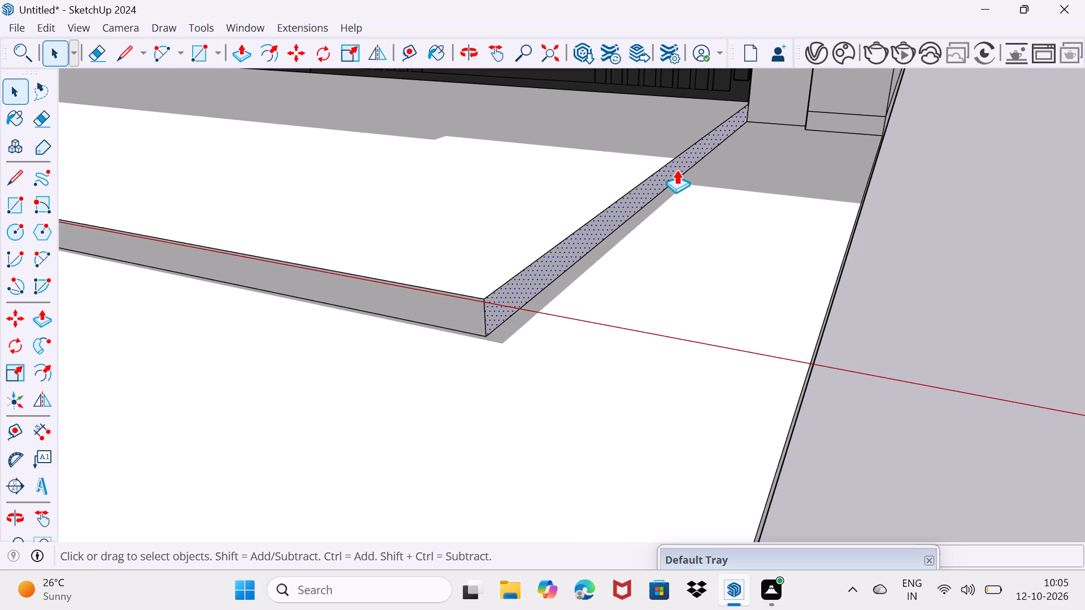
{"action": "left_click", "coordinate": [713, 152]}
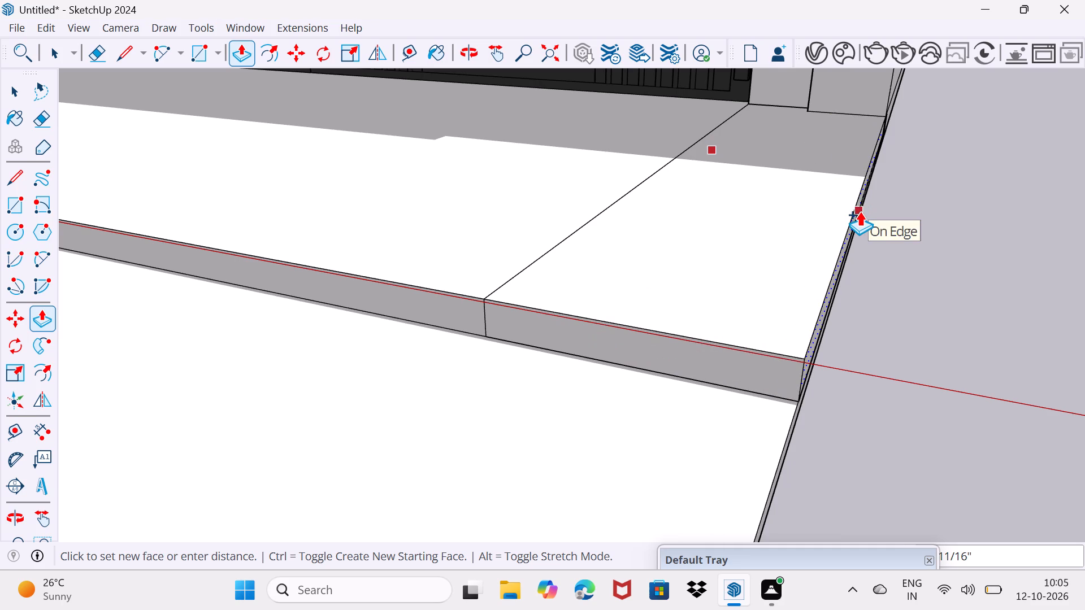
{"action": "left_click", "coordinate": [861, 217]}
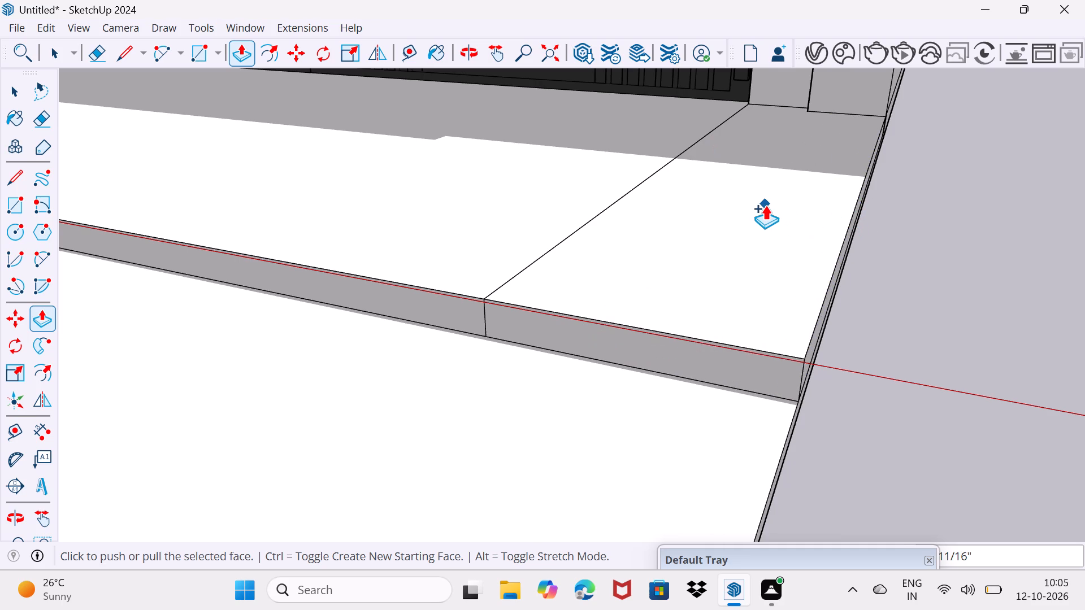
{"action": "key", "text": "space"}
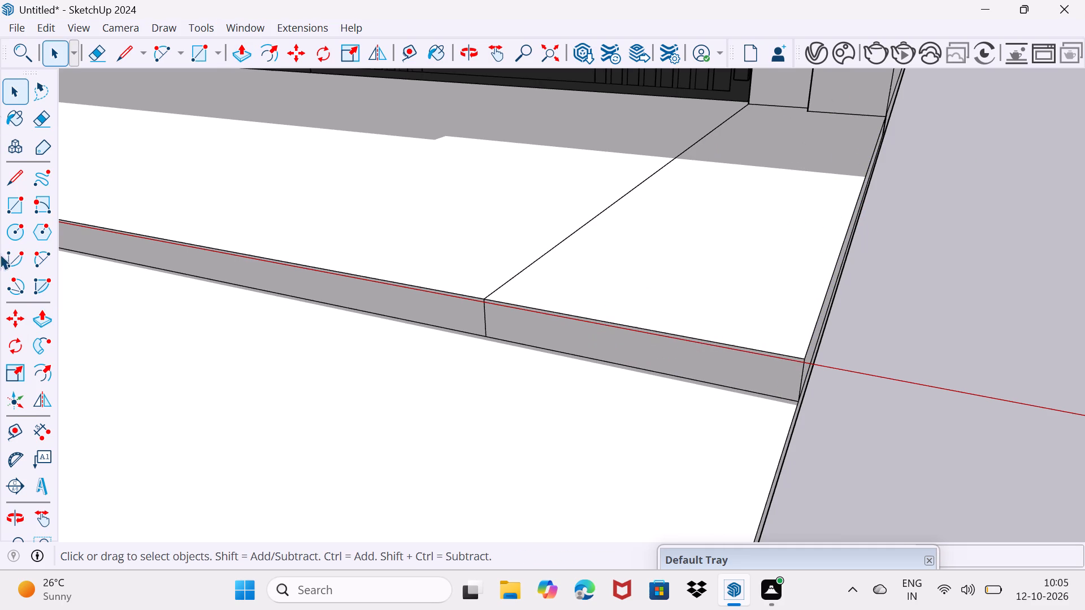
Push the top face of the new porch-column-side section down slightly, below the level of the gate strip.
{"action": "left_click", "coordinate": [651, 253]}
{"action": "key", "text": "p"}
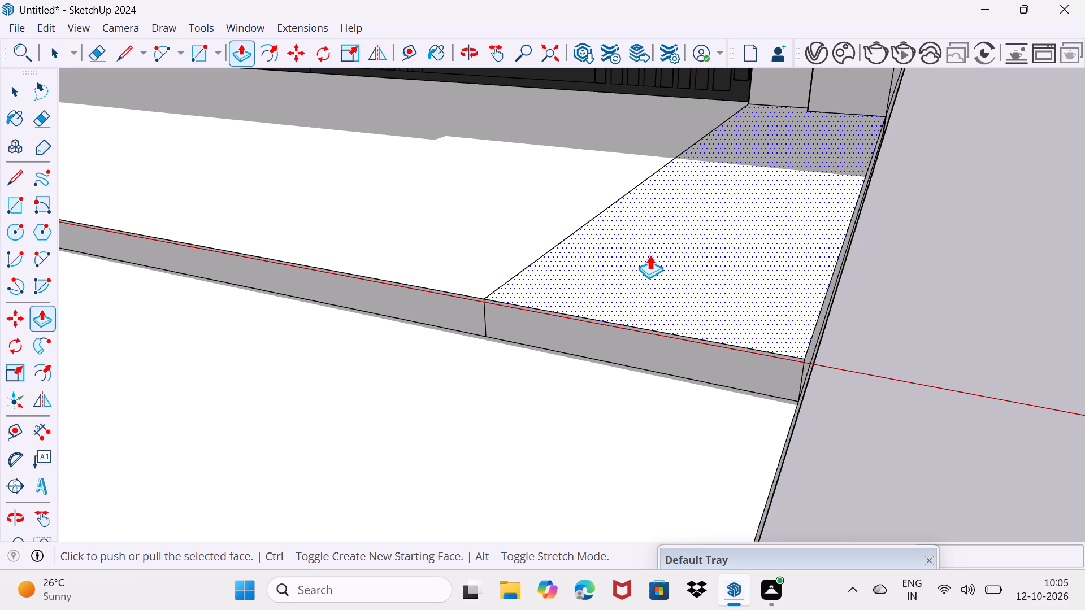
{"action": "left_click", "coordinate": [648, 259]}
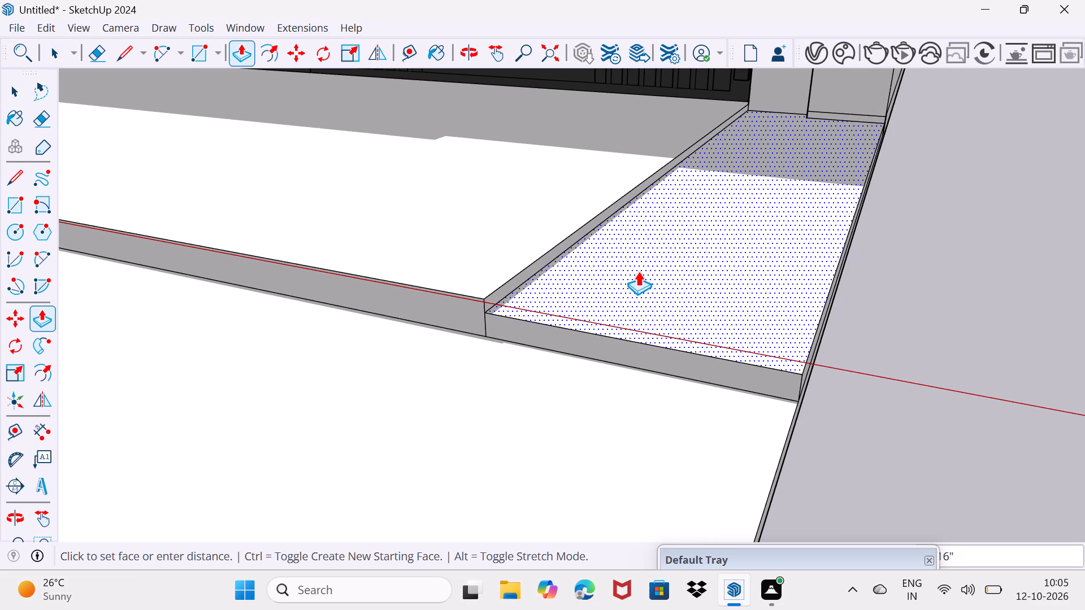
{"action": "left_click", "coordinate": [638, 271]}
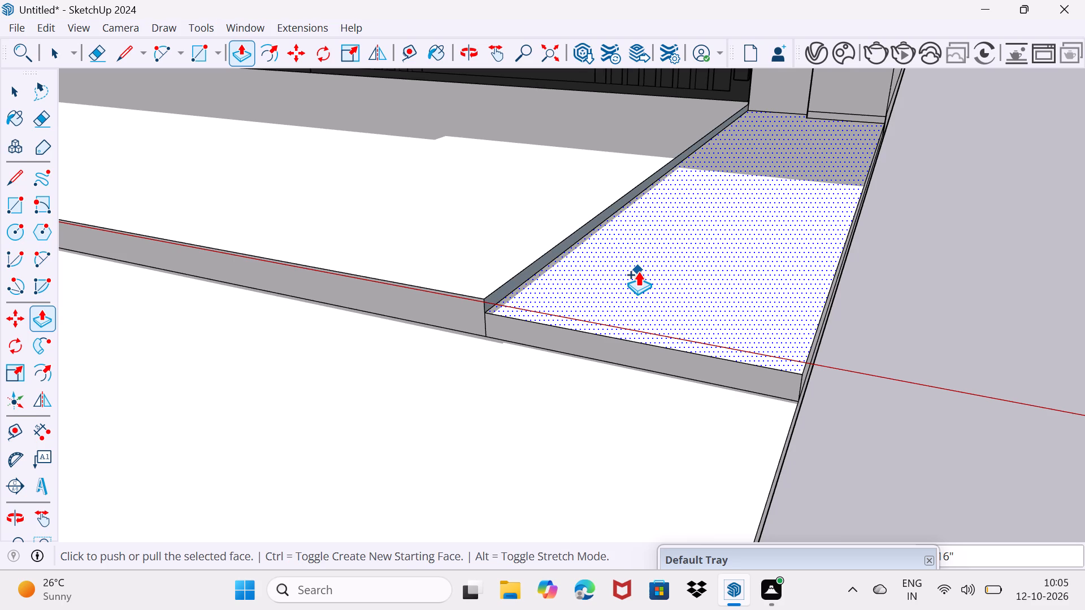
Examine the gate strip and its lowered side sections from several angles.
{"action": "key", "text": "space"}
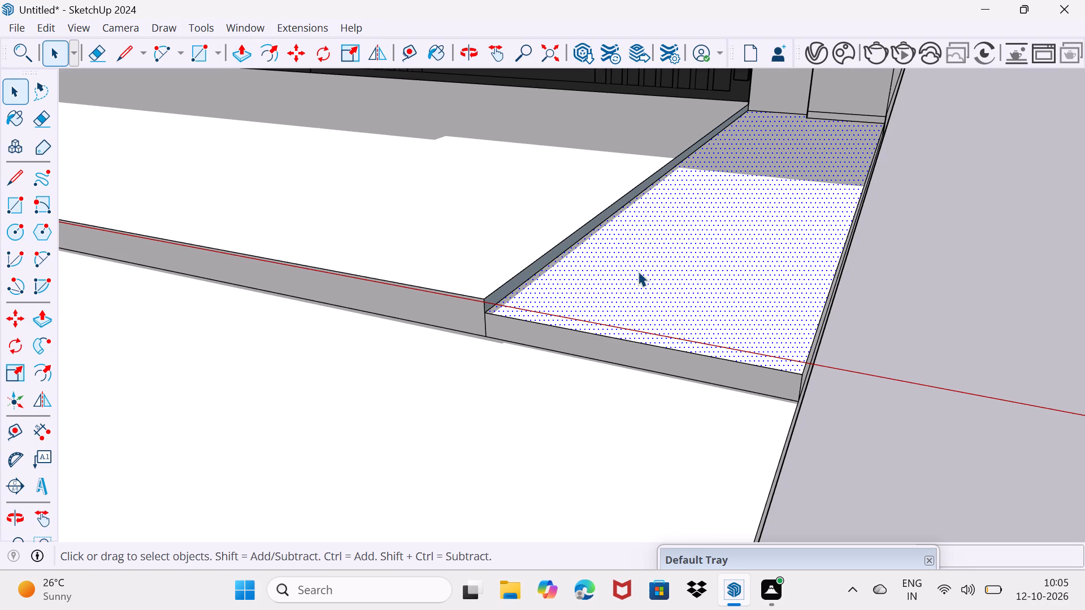
{"action": "left_click_drag", "start_coordinate": [638, 271], "coordinate": [658, 254]}
{"action": "scroll", "coordinate": [618, 290], "scroll_direction": "down", "scroll_amount": 9}
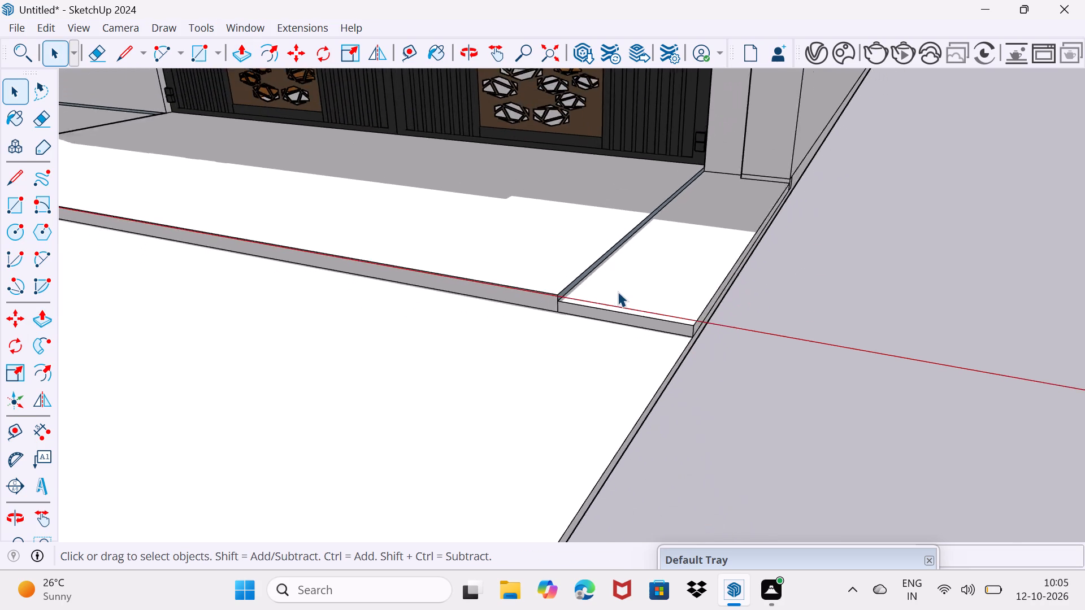
{"action": "scroll", "coordinate": [618, 291], "scroll_direction": "down", "scroll_amount": 3}
{"action": "middle_click_drag", "start_coordinate": [378, 344], "coordinate": [466, 373]}
{"action": "scroll", "coordinate": [466, 373], "scroll_direction": "down", "scroll_amount": 6}
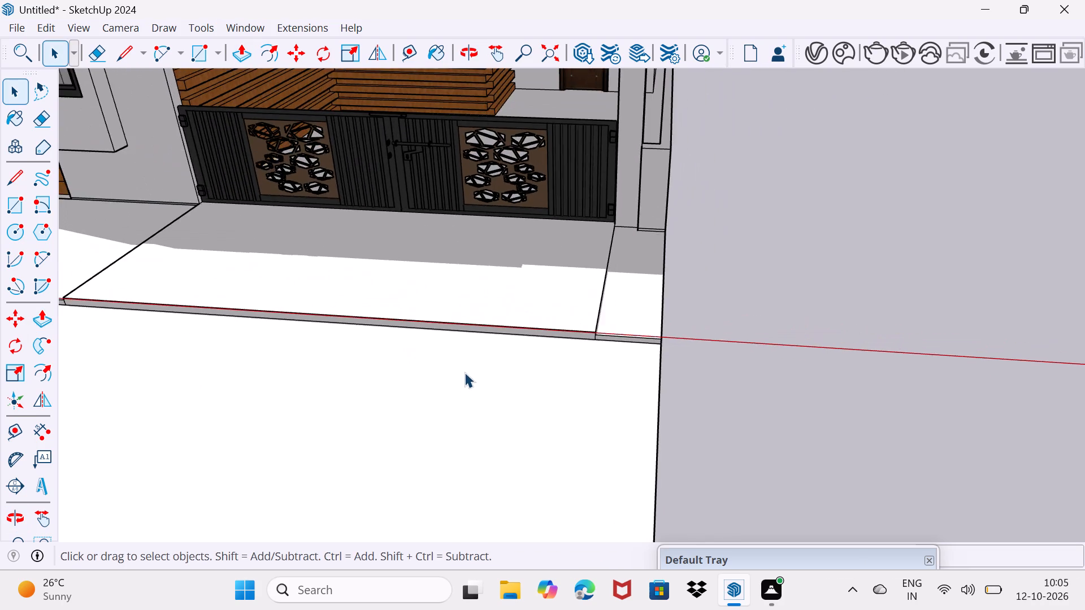
{"action": "scroll", "coordinate": [465, 372], "scroll_direction": "down", "scroll_amount": 2}
{"action": "scroll", "coordinate": [189, 332], "scroll_direction": "up", "scroll_amount": 4}
{"action": "middle_click_drag", "start_coordinate": [247, 333], "coordinate": [292, 376]}
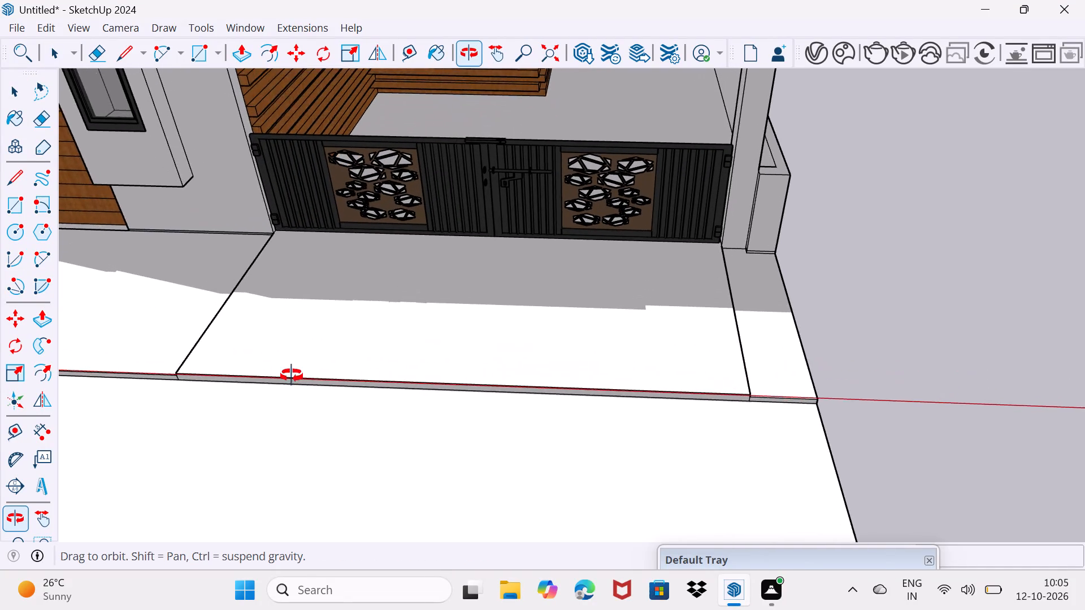
{"action": "middle_click_drag", "start_coordinate": [292, 376], "coordinate": [496, 304]}
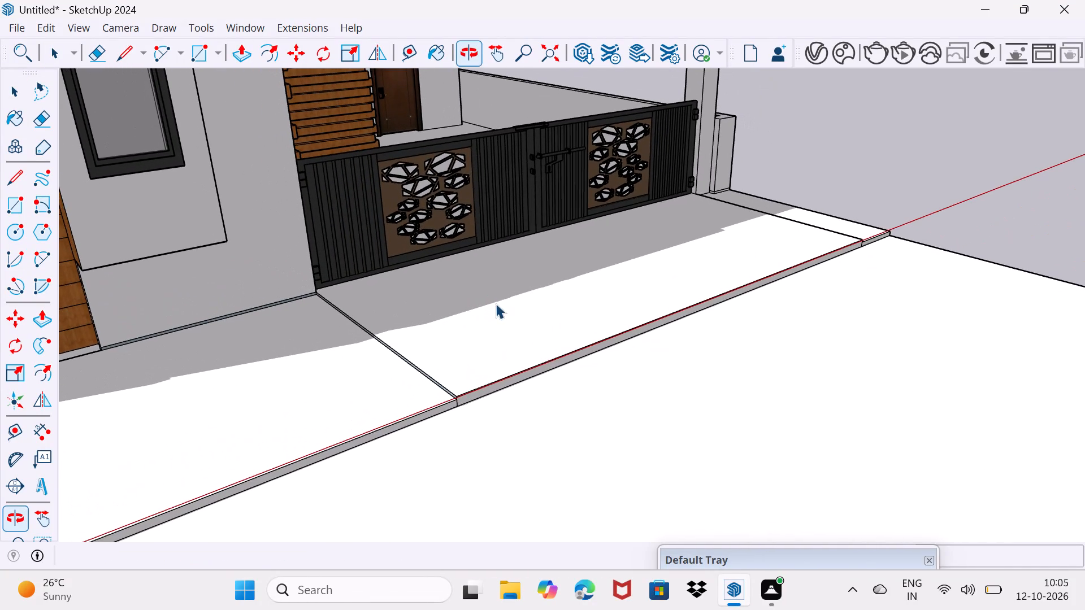
{"action": "scroll", "coordinate": [413, 268], "scroll_direction": "up", "scroll_amount": 1}
{"action": "middle_click_drag", "start_coordinate": [492, 317], "coordinate": [370, 336]}
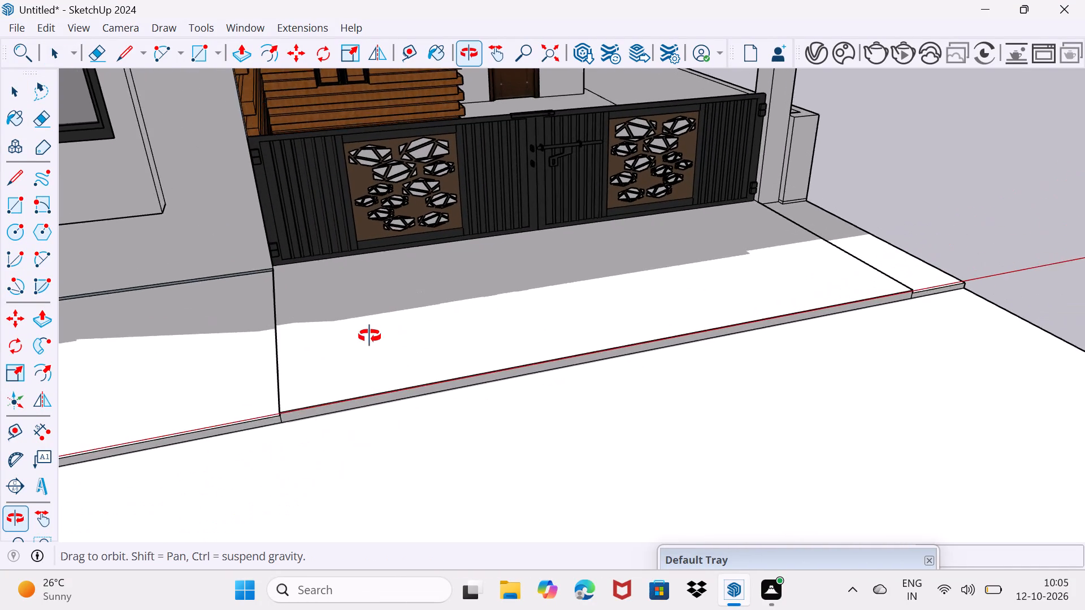
{"action": "middle_click_drag", "start_coordinate": [370, 336], "coordinate": [370, 336]}
{"action": "scroll", "coordinate": [353, 250], "scroll_direction": "up", "scroll_amount": 3}
{"action": "left_click", "coordinate": [342, 250]}
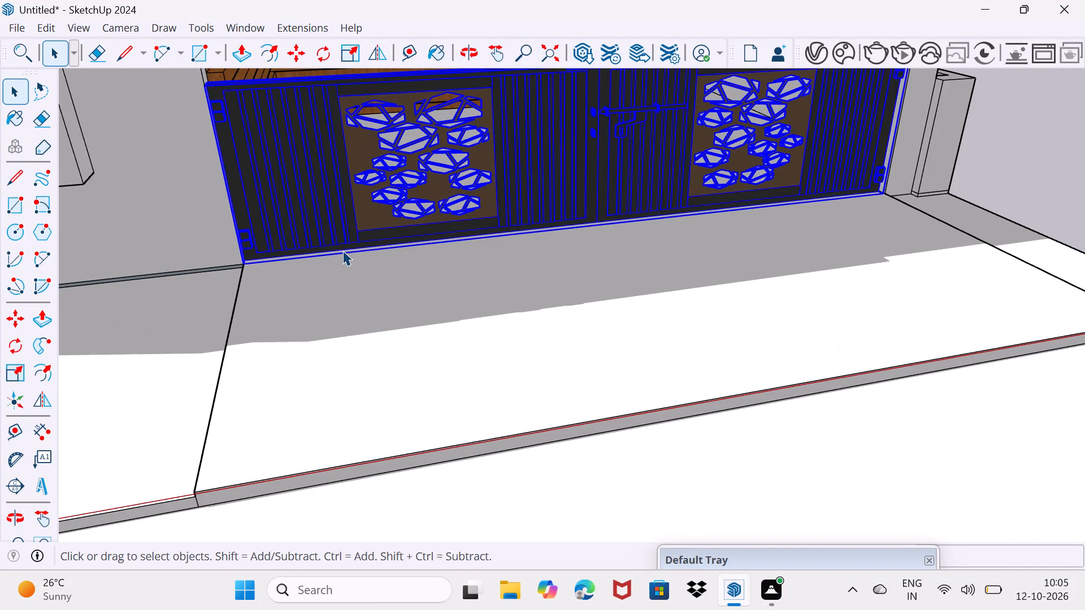
{"action": "left_click_drag", "start_coordinate": [333, 356], "coordinate": [380, 310]}
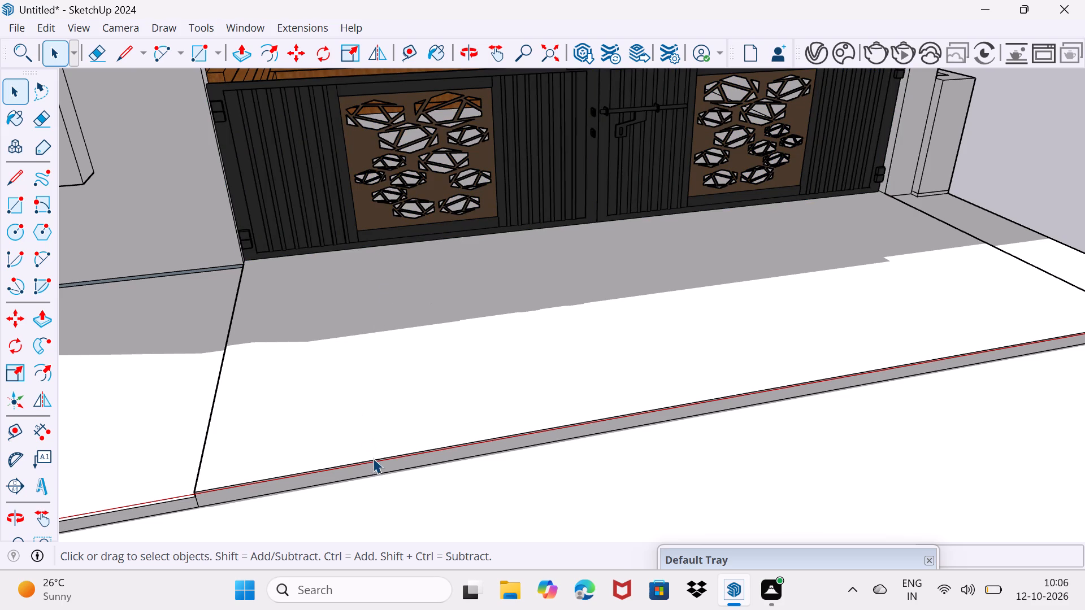
Copy the gate strip's front top edge back to the gate's base, dividing the span with copies into 6 equal bands.
{"action": "left_click", "coordinate": [375, 459]}
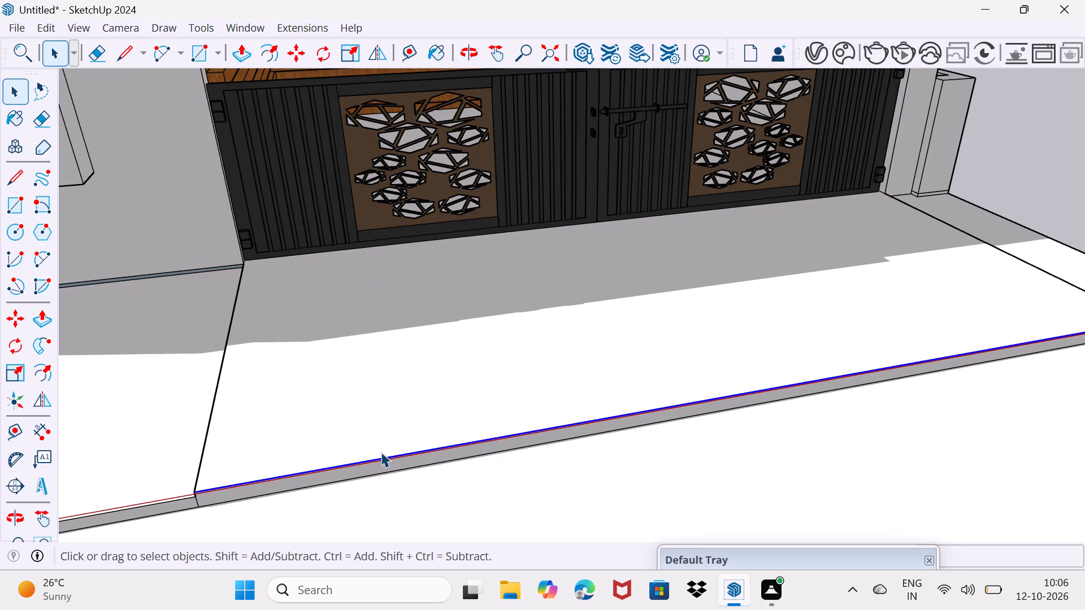
{"action": "key", "text": "slash"}
{"action": "key", "text": "m"}
{"action": "scroll", "coordinate": [381, 460], "scroll_direction": "down", "scroll_amount": 4}
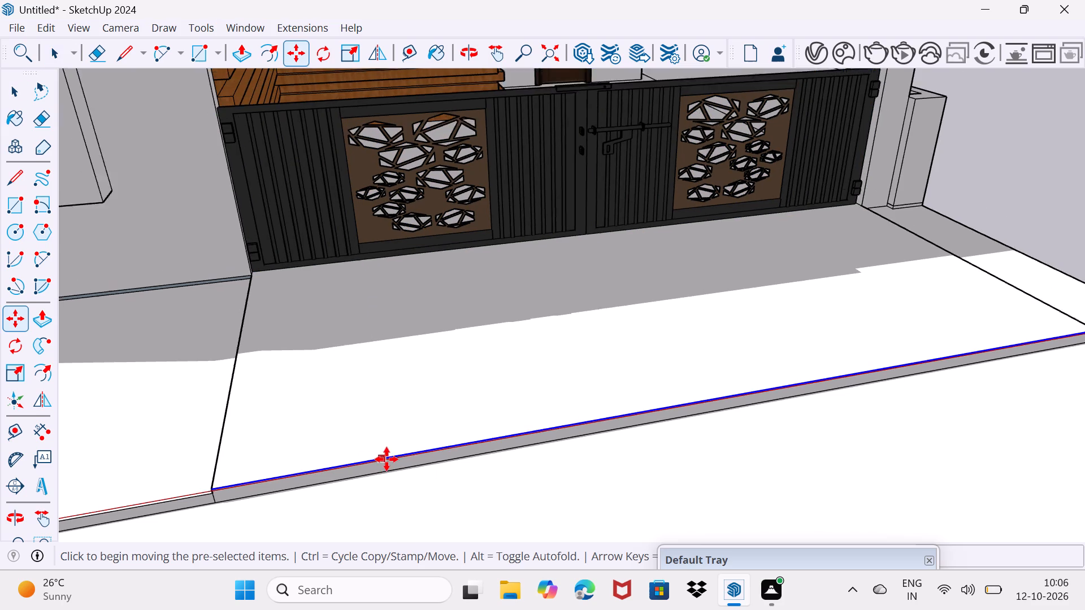
{"action": "middle_click_drag", "start_coordinate": [619, 428], "coordinate": [347, 461], "text": "shift"}
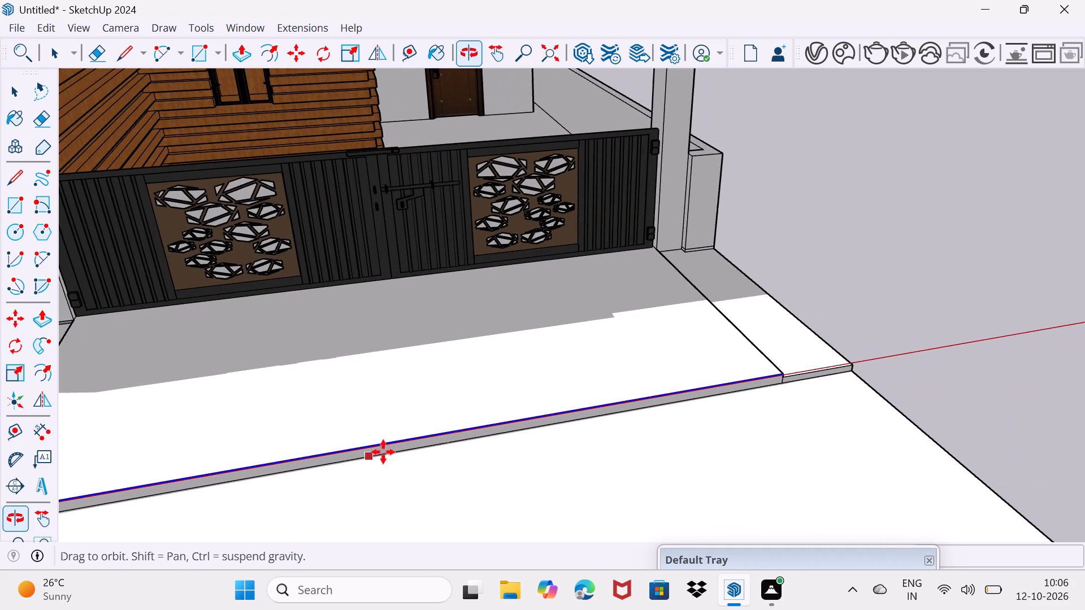
{"action": "left_click", "coordinate": [765, 374]}
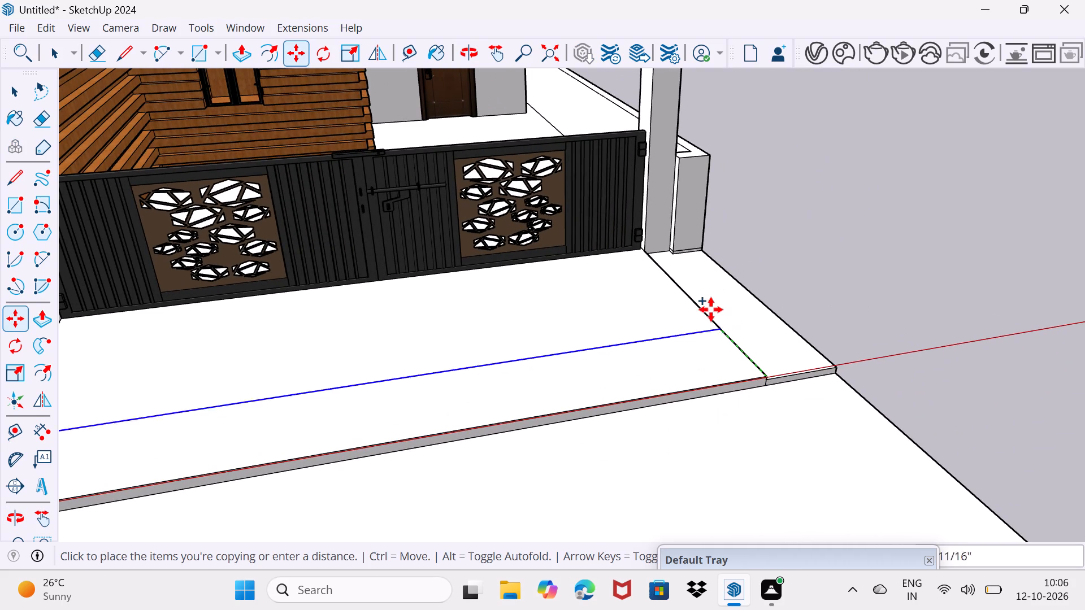
{"action": "left_click", "coordinate": [655, 253]}
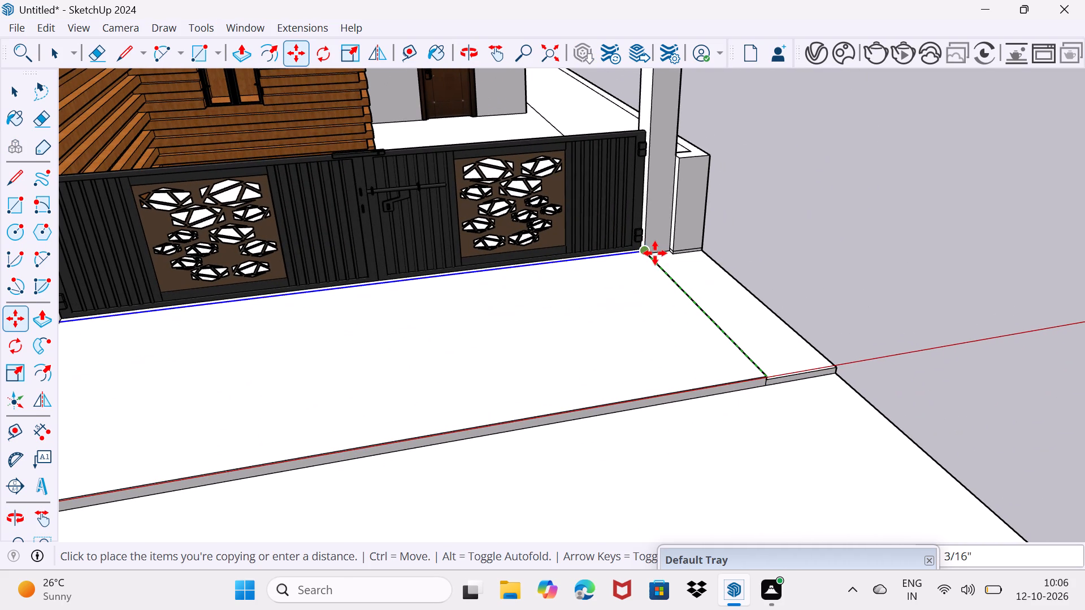
{"action": "key", "text": "slash"}
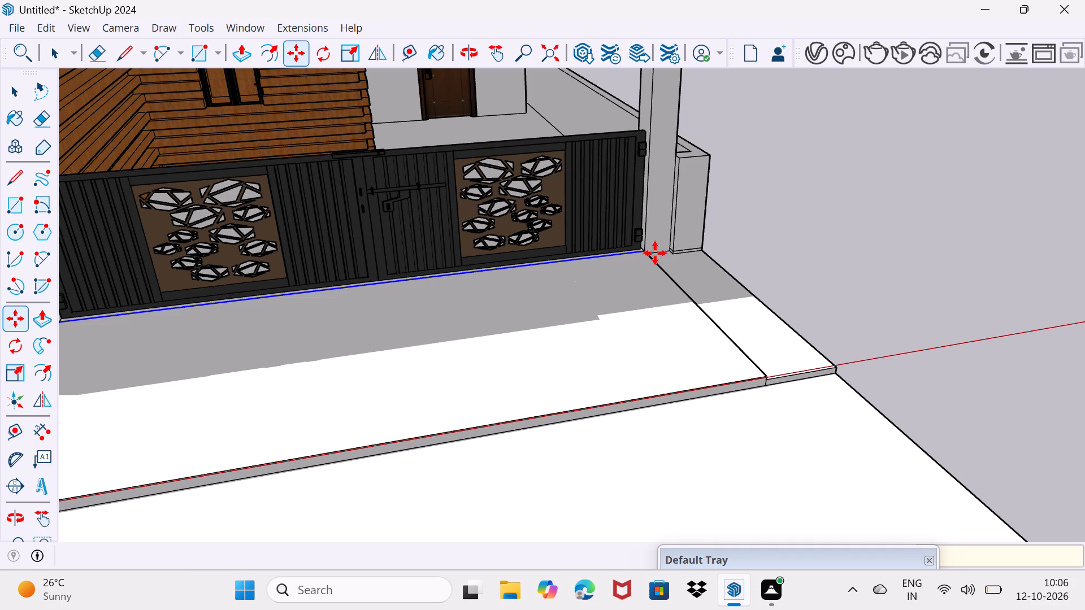
{"action": "key", "text": "6"}
{"action": "key", "text": "Return"}
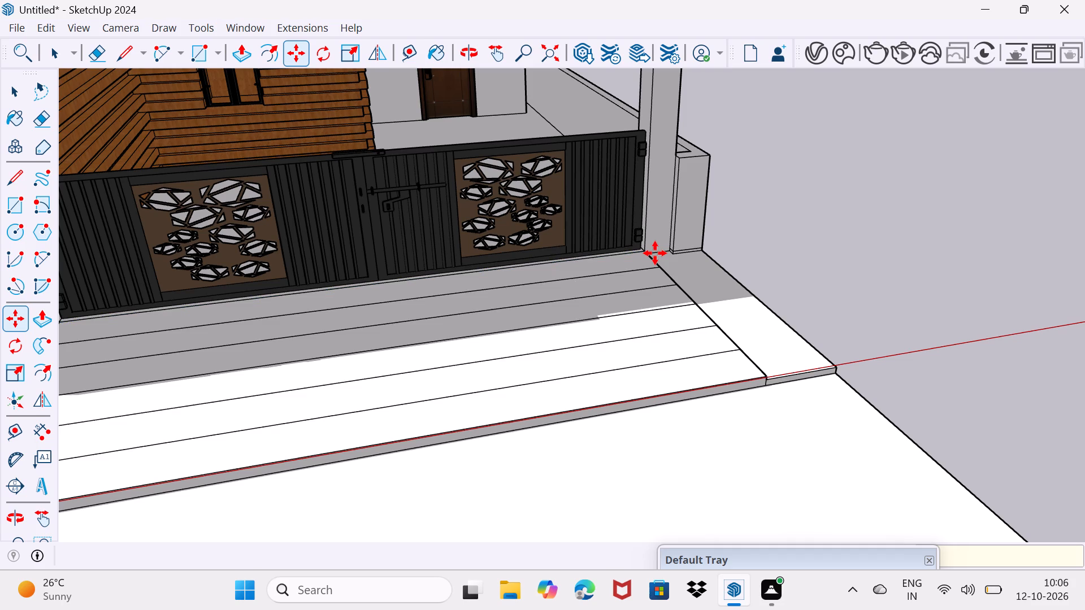
Push the top face of the gate strip's outermost band, farthest from the gate, down slightly to form the lowest step.
{"action": "scroll", "coordinate": [656, 262], "scroll_direction": "down", "scroll_amount": 3}
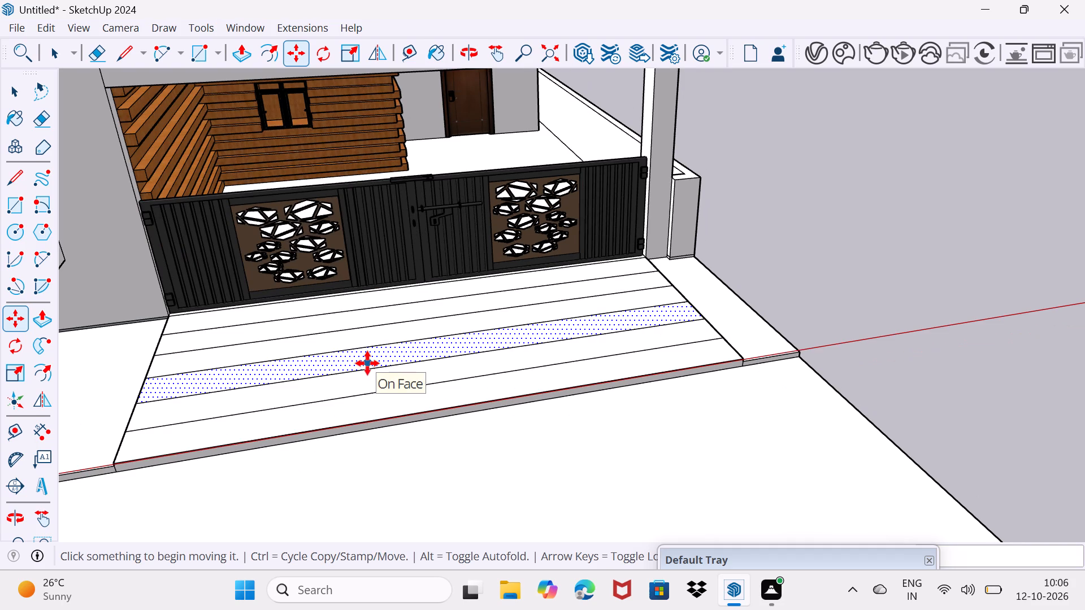
{"action": "key", "text": "space"}
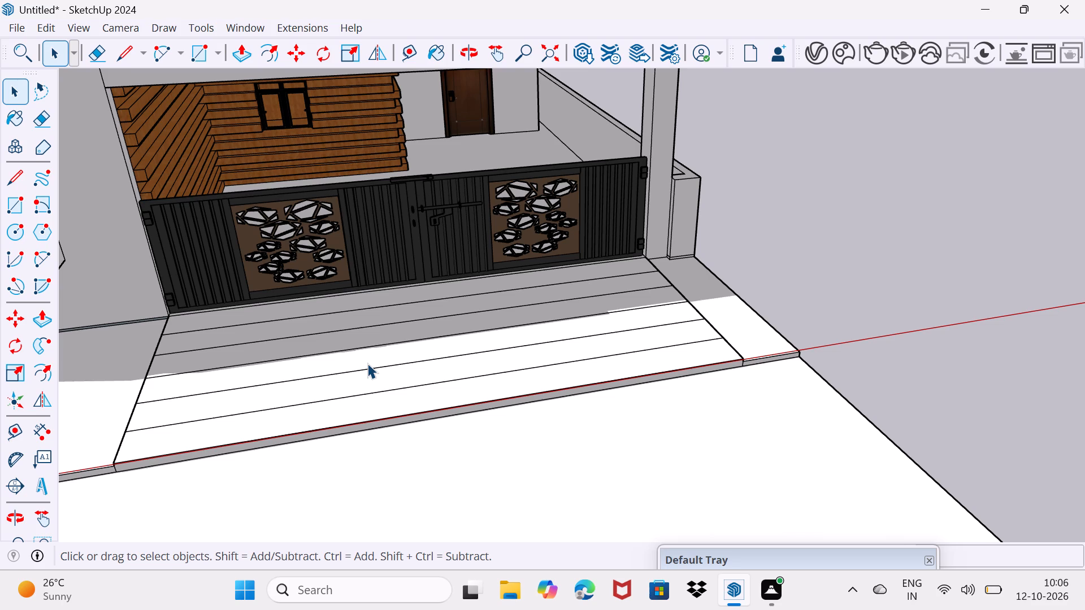
{"action": "left_click", "coordinate": [360, 409]}
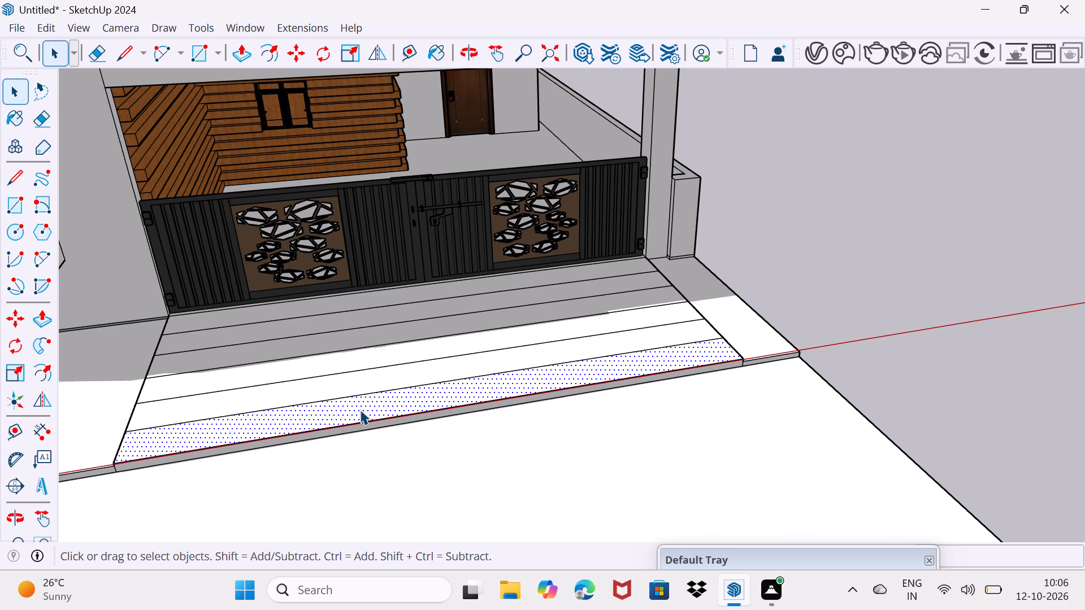
{"action": "key", "text": "p"}
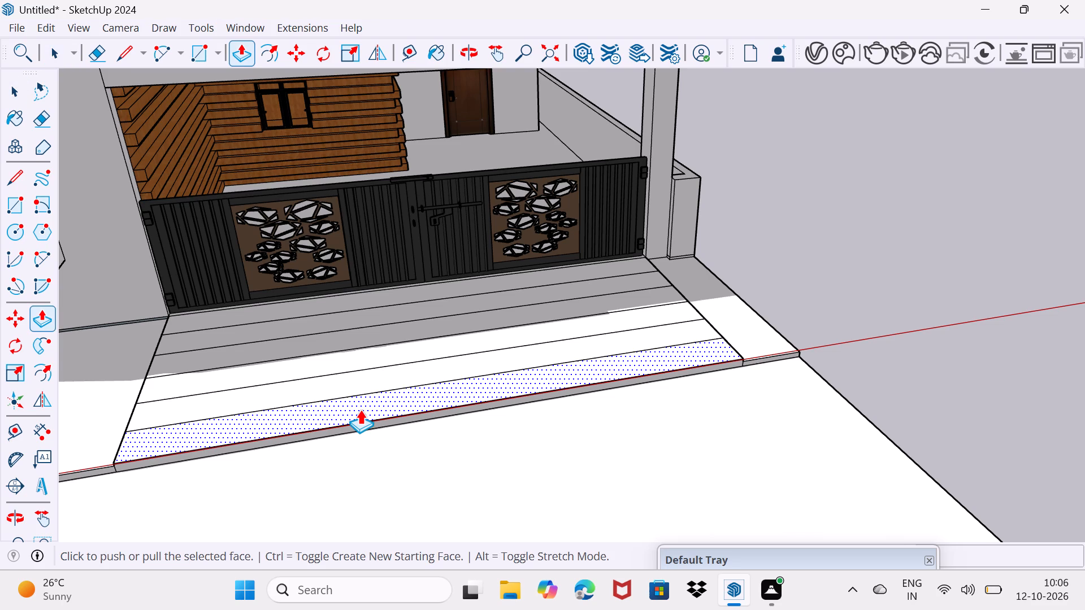
{"action": "left_click", "coordinate": [360, 409]}
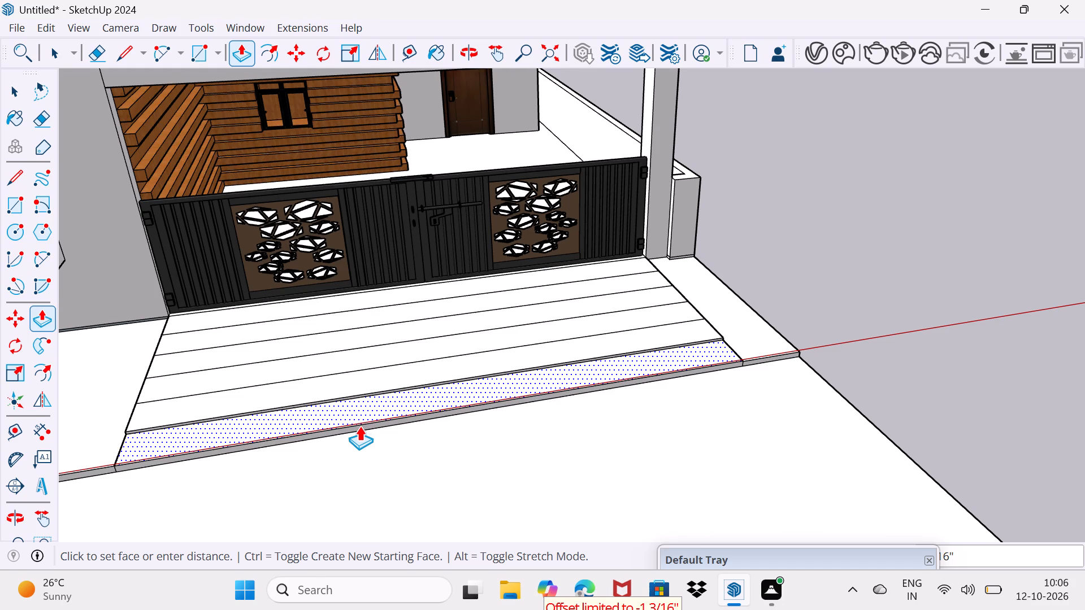
{"action": "scroll", "coordinate": [359, 427], "scroll_direction": "up", "scroll_amount": 8}
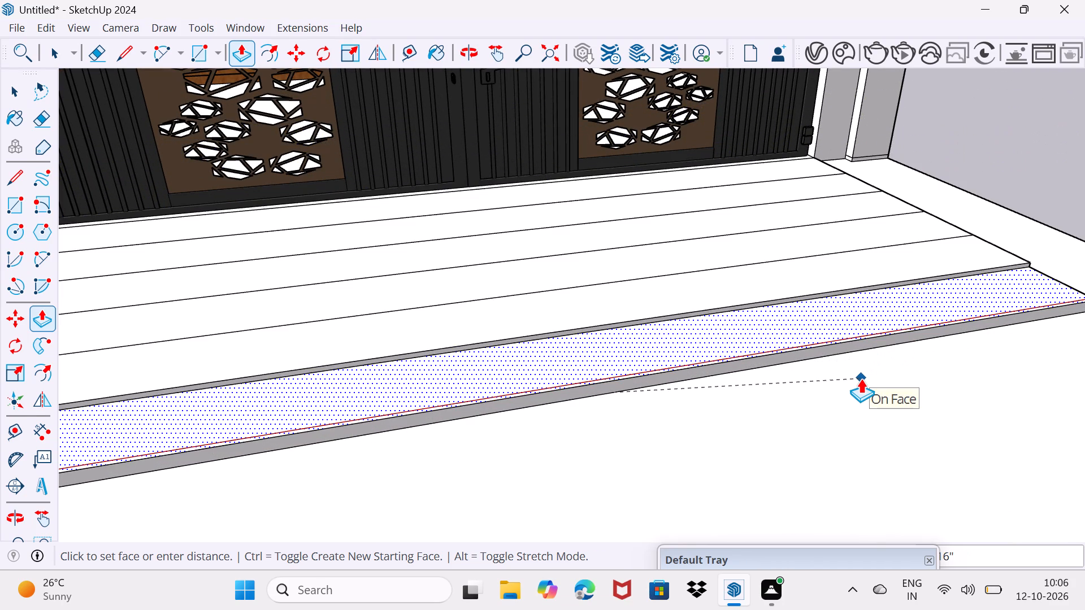
{"action": "left_click", "coordinate": [861, 378]}
{"action": "key", "text": "Escape"}
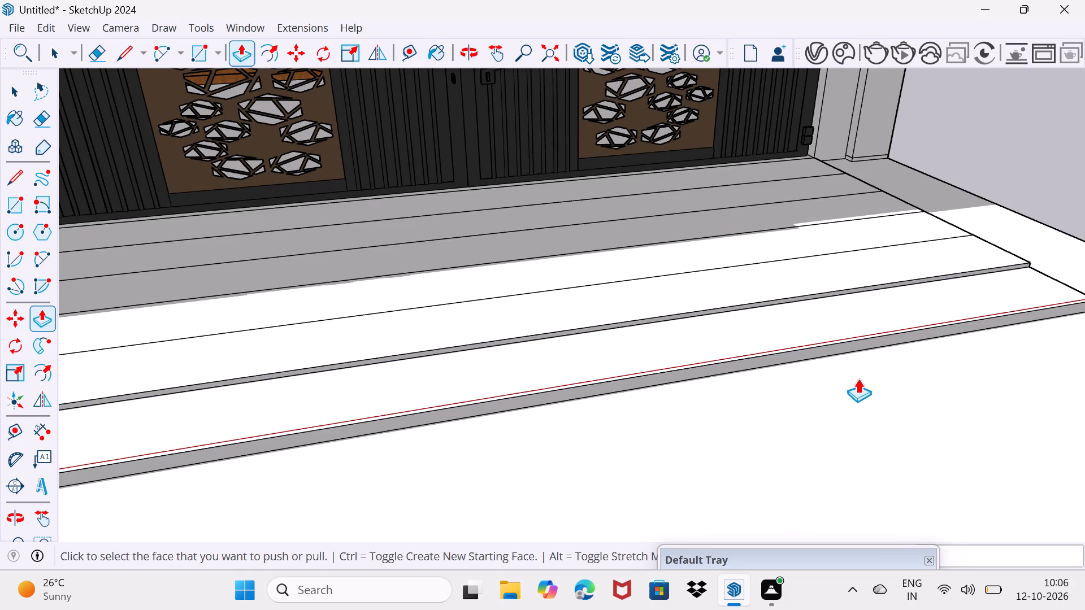
{"action": "left_click", "coordinate": [830, 392]}
{"action": "key", "text": "space"}
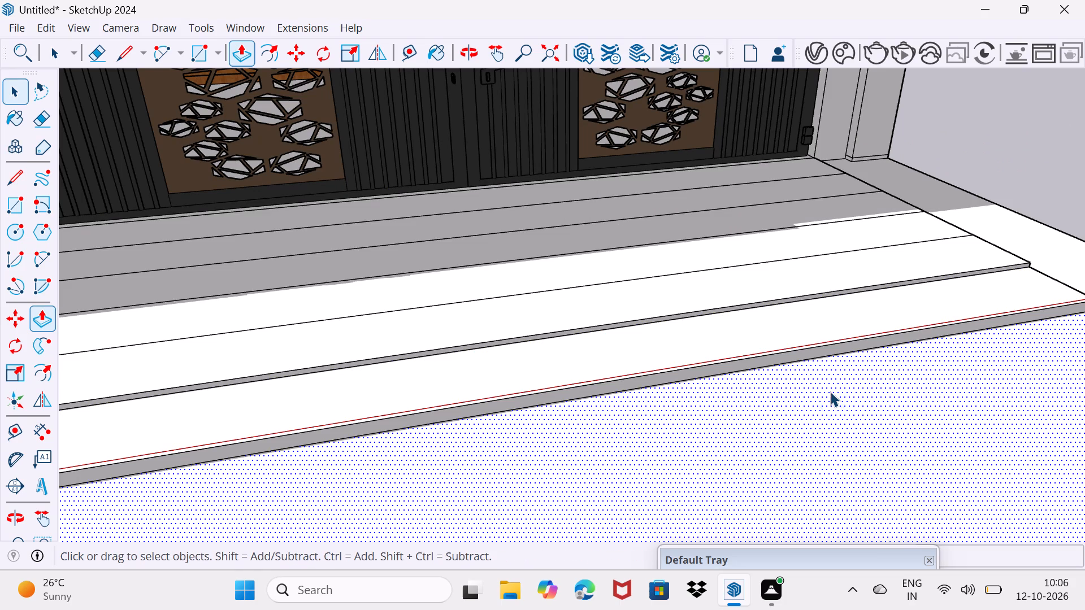
{"action": "key", "text": "space"}
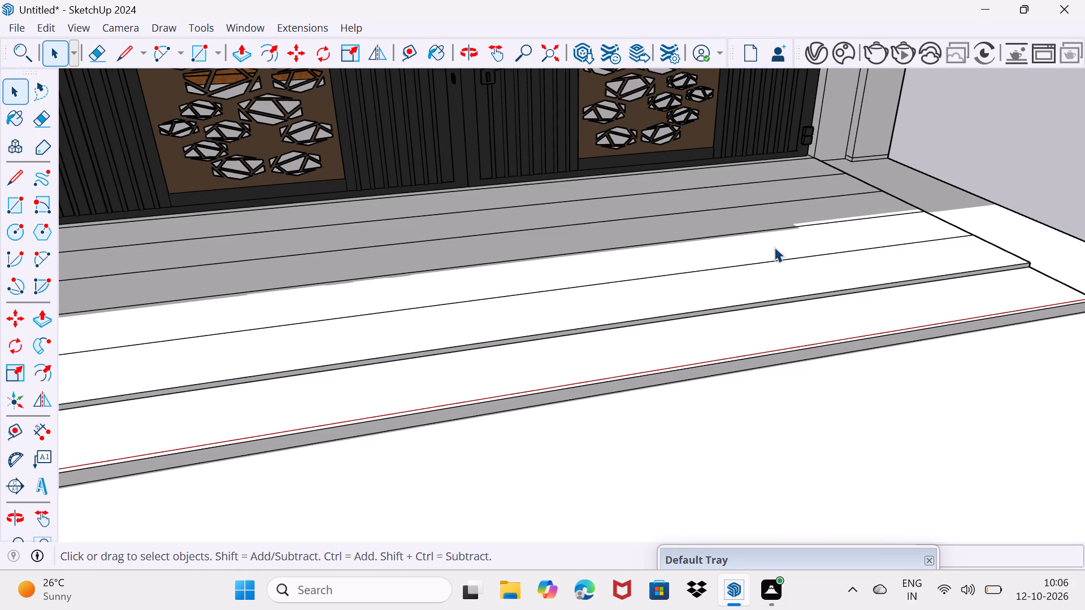
Pull the third band from the gate strip's front edge up slightly, above the second band, as another step.
{"action": "left_click", "coordinate": [774, 247]}
{"action": "key", "text": "p"}
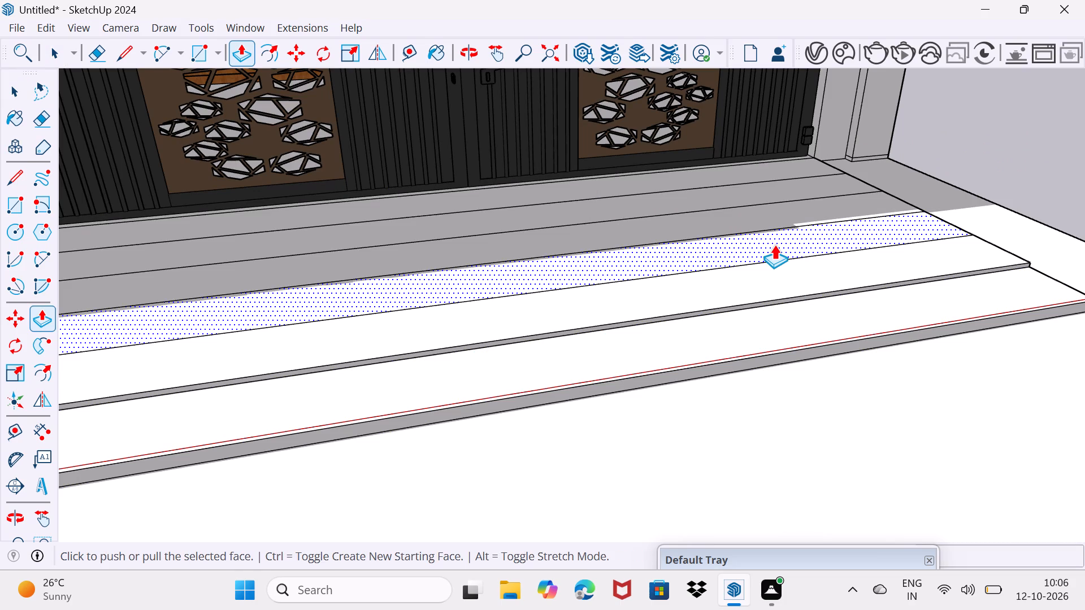
{"action": "left_click", "coordinate": [774, 245]}
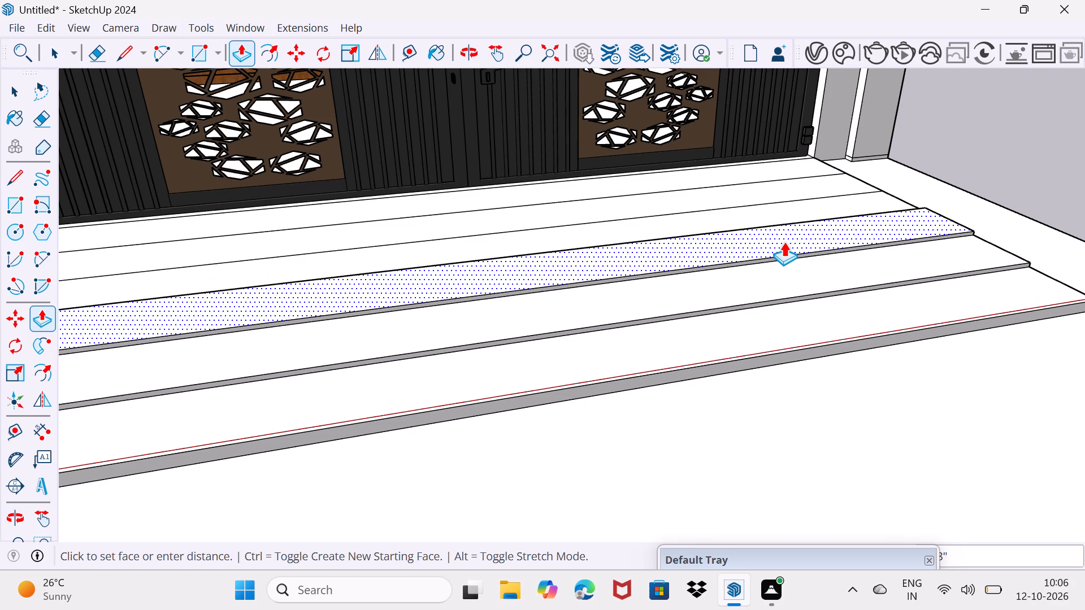
{"action": "left_click", "coordinate": [784, 242]}
{"action": "key", "text": "space"}
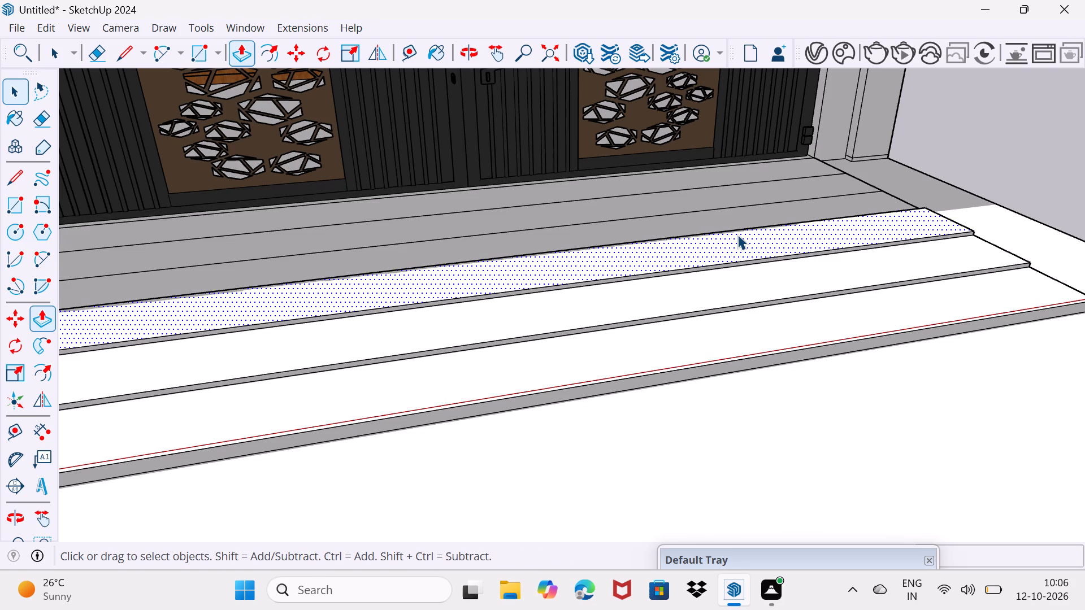
Pull the fourth band from the gate strip's front edge up slightly above the third band to continue the steps.
{"action": "scroll", "coordinate": [743, 235], "scroll_direction": "down", "scroll_amount": 2}
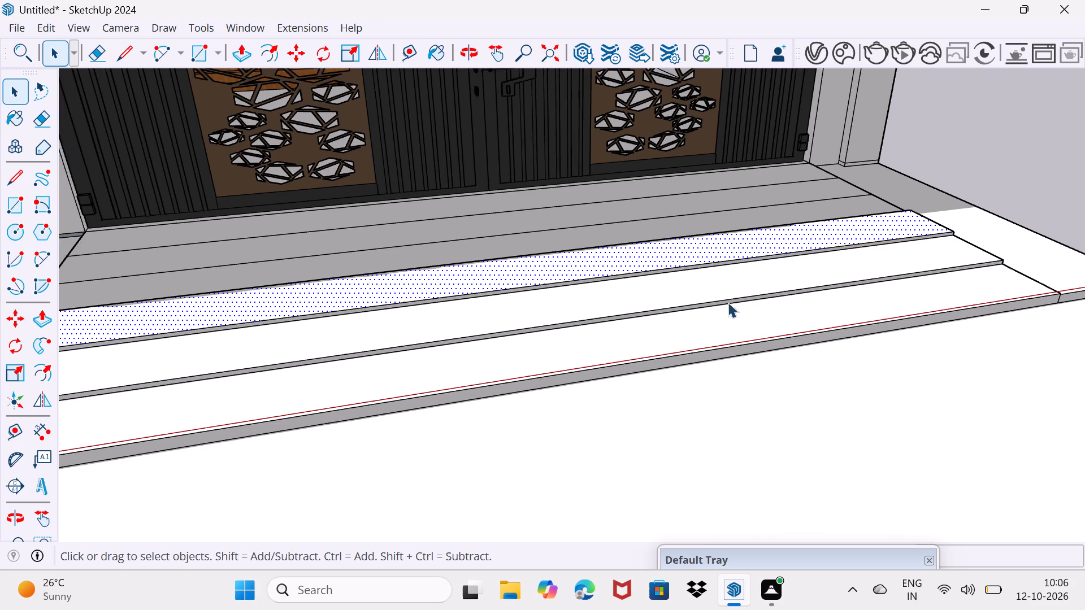
{"action": "left_click_drag", "start_coordinate": [715, 302], "coordinate": [740, 268]}
{"action": "left_click", "coordinate": [679, 230]}
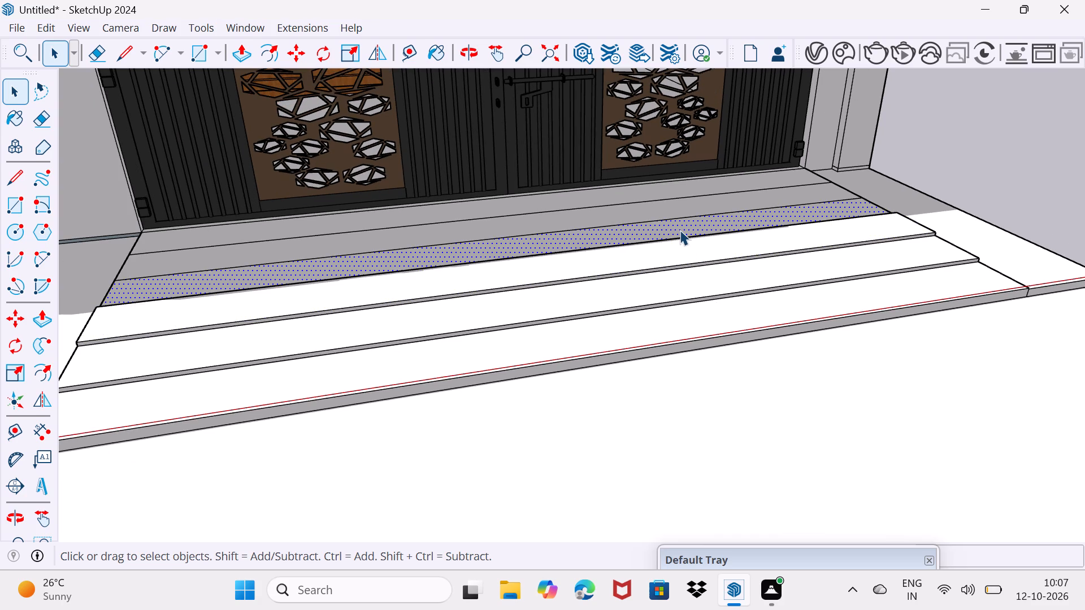
{"action": "key", "text": "p"}
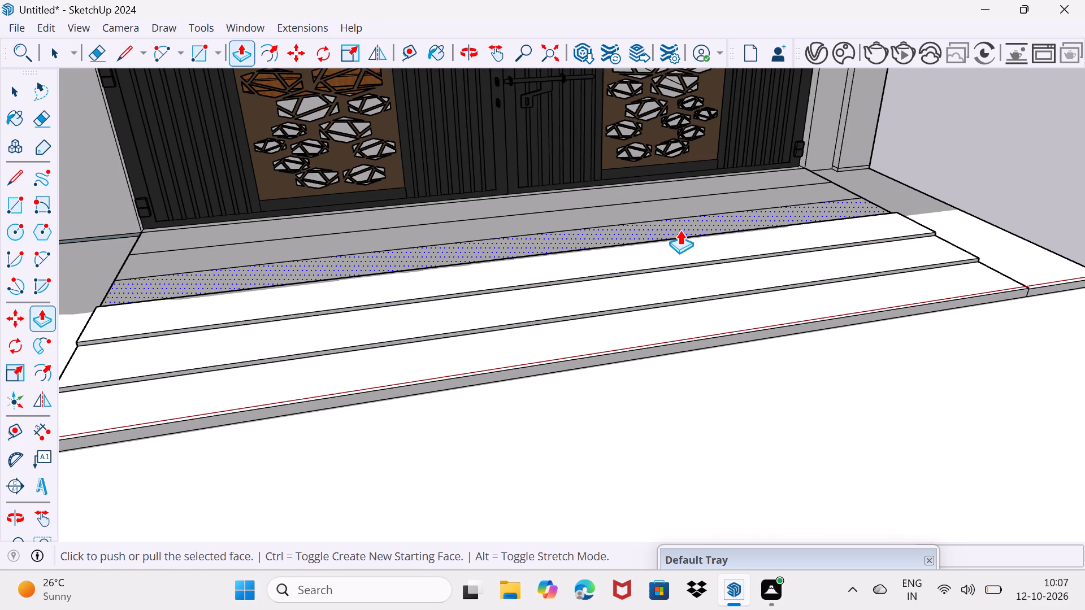
{"action": "left_click", "coordinate": [680, 230]}
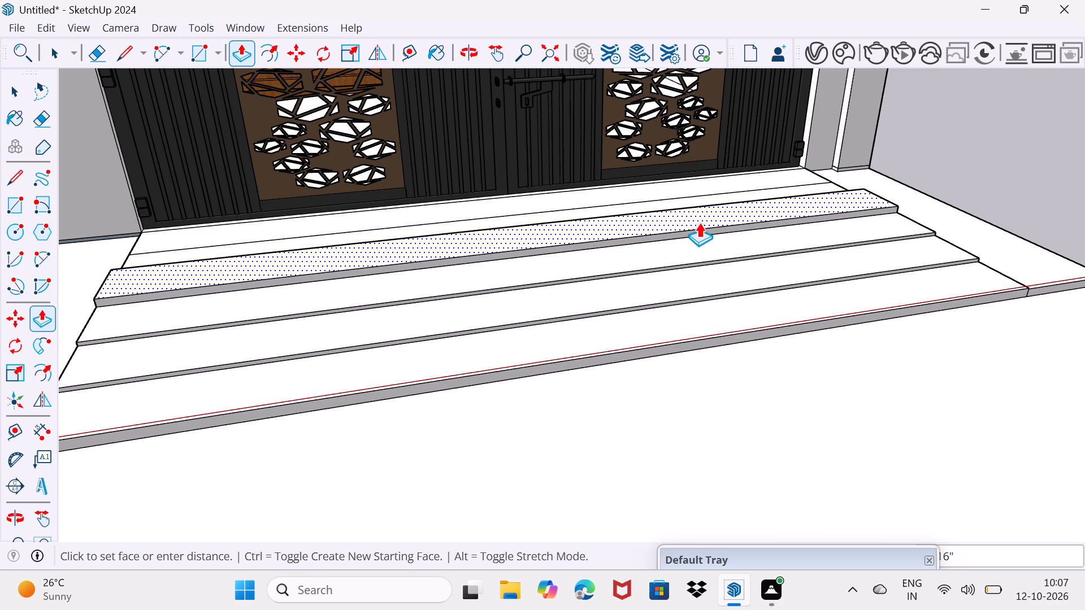
{"action": "left_click", "coordinate": [699, 223]}
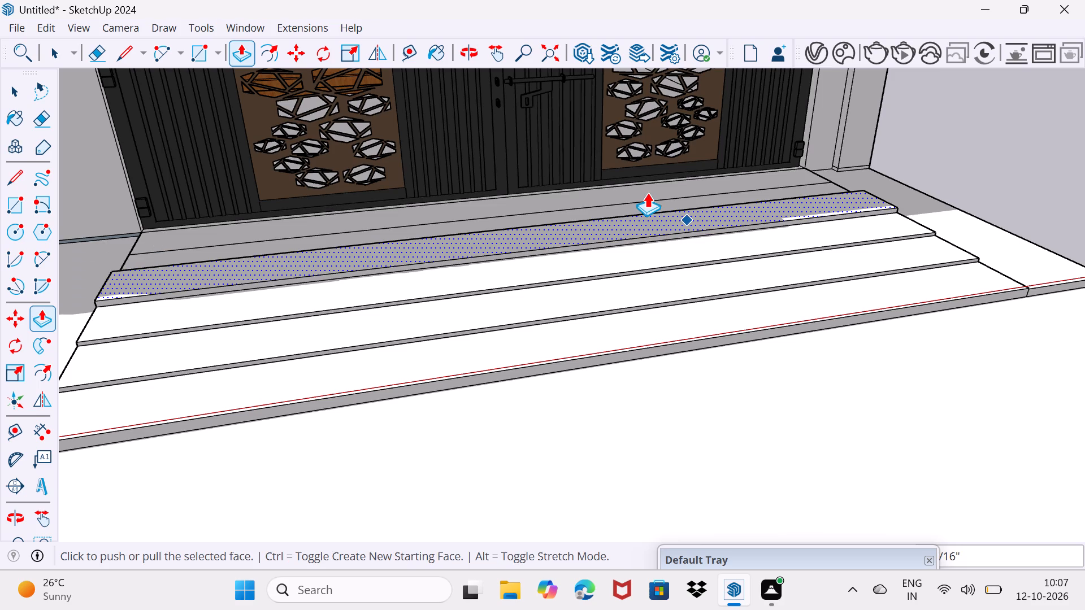
{"action": "key", "text": "space"}
{"action": "key", "text": "space"}
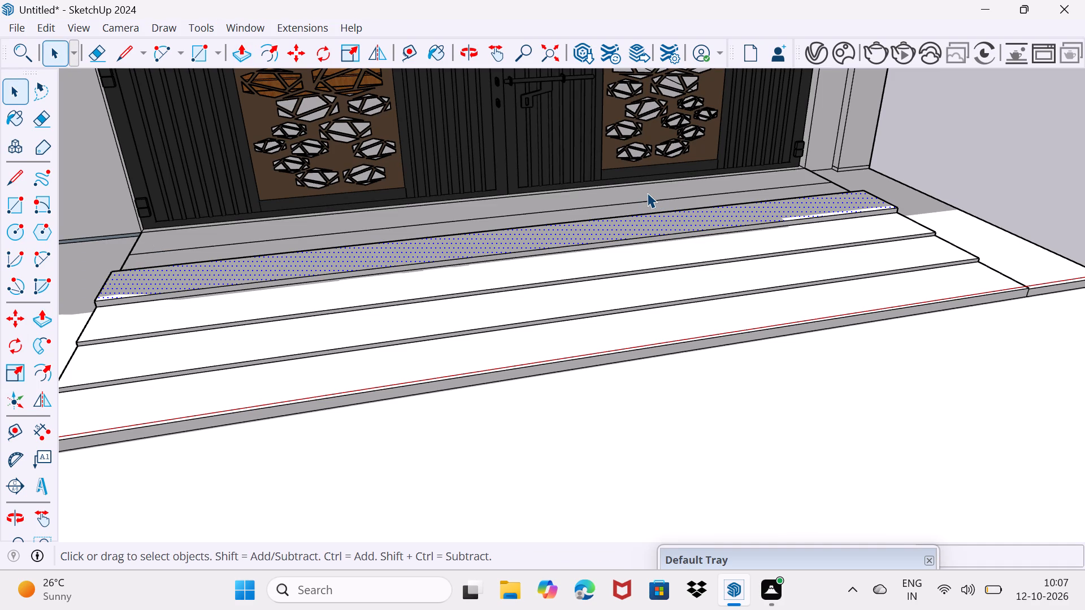
{"action": "left_click_drag", "start_coordinate": [645, 295], "coordinate": [675, 256]}
{"action": "middle_click_drag", "start_coordinate": [560, 189], "coordinate": [578, 234]}
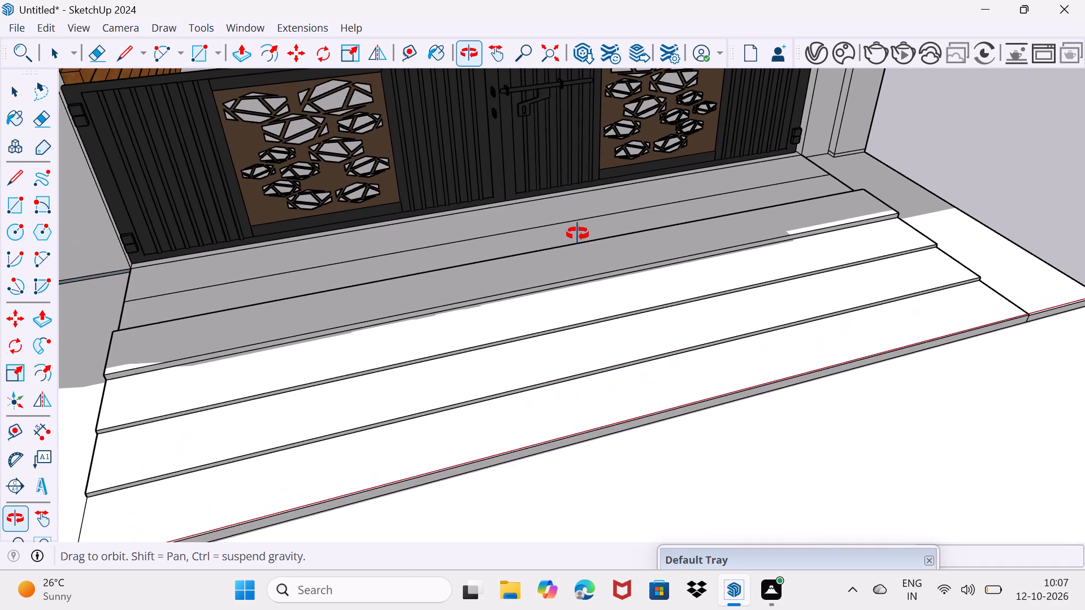
Pull the fifth band from the gate strip's front edge up slightly above the fourth band as another step.
{"action": "middle_click_drag", "start_coordinate": [578, 234], "coordinate": [601, 256]}
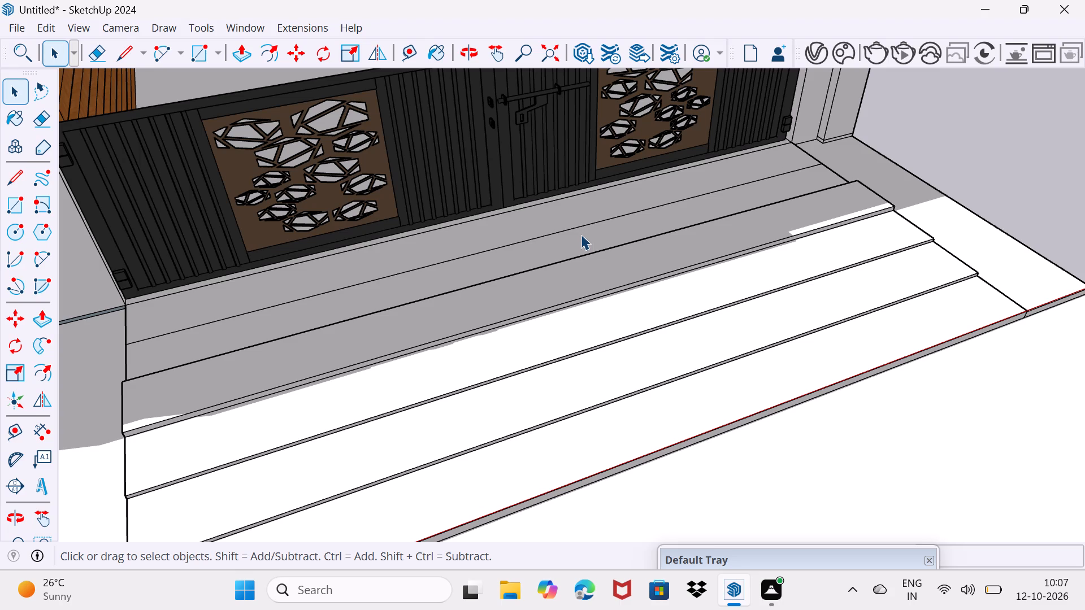
{"action": "left_click", "coordinate": [582, 237]}
{"action": "key", "text": "p"}
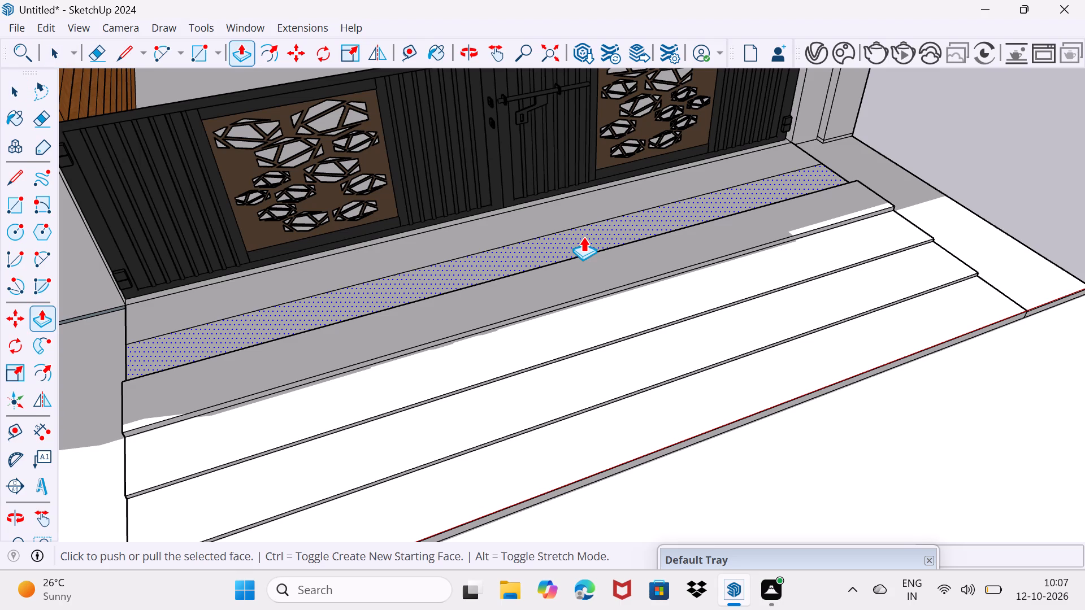
{"action": "left_click", "coordinate": [583, 237]}
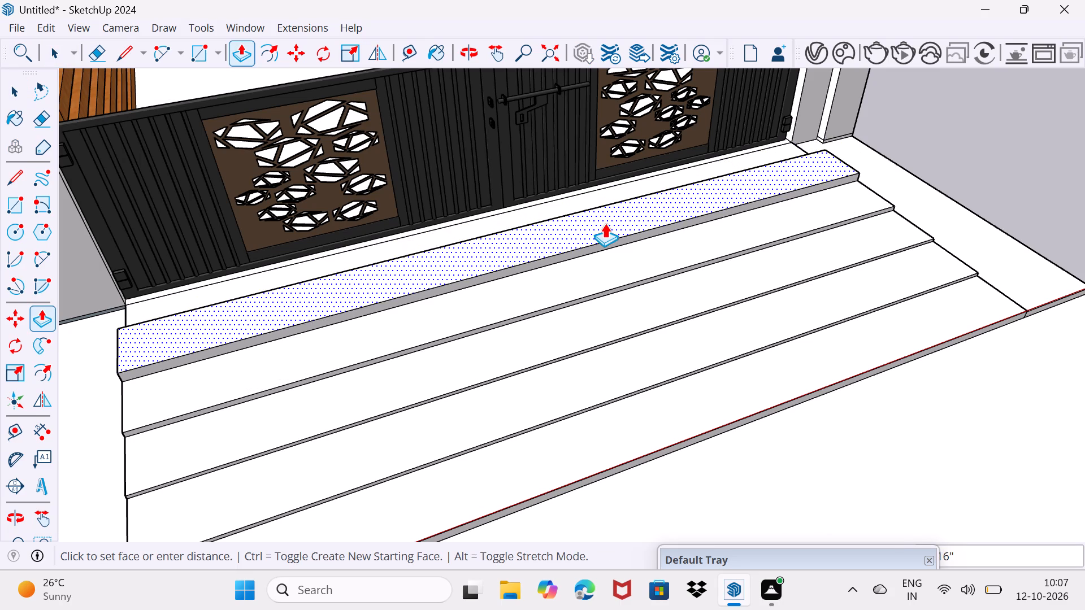
{"action": "left_click", "coordinate": [605, 226]}
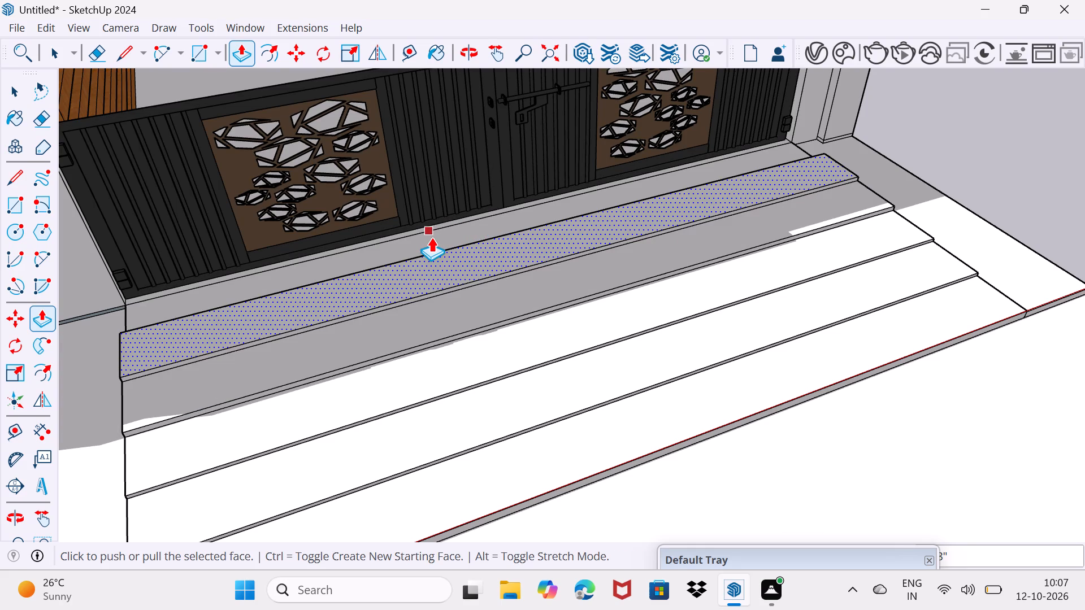
{"action": "key", "text": "Escape"}
{"action": "key", "text": "space"}
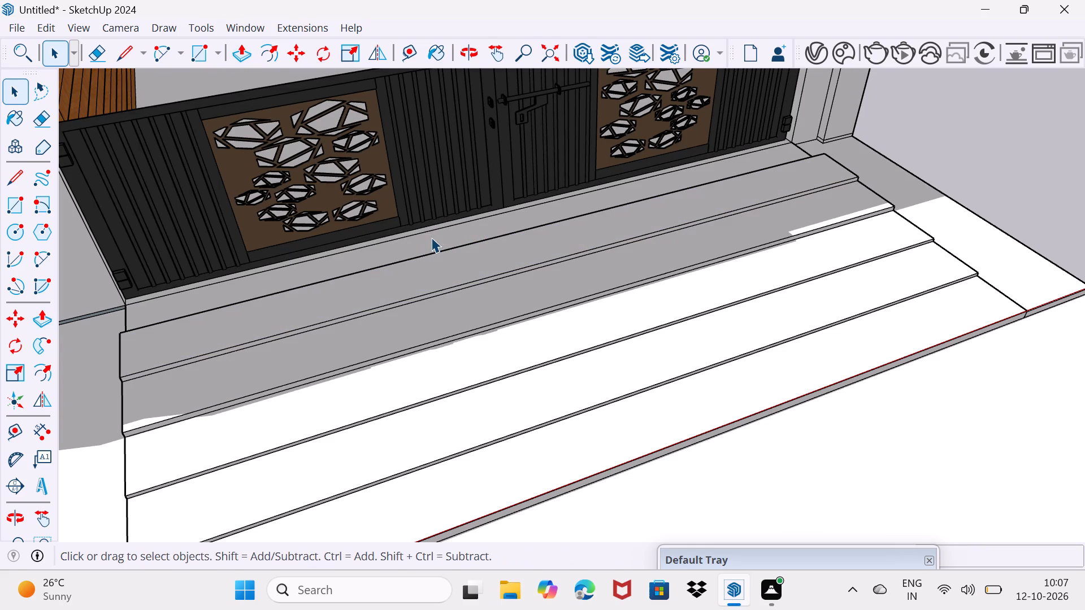
Pull the sixth band, directly against the gate's base, up slightly above the fifth band to form the top step.
{"action": "scroll", "coordinate": [435, 232], "scroll_direction": "up", "scroll_amount": 4}
{"action": "left_click", "coordinate": [431, 242]}
{"action": "left_click", "coordinate": [430, 246]}
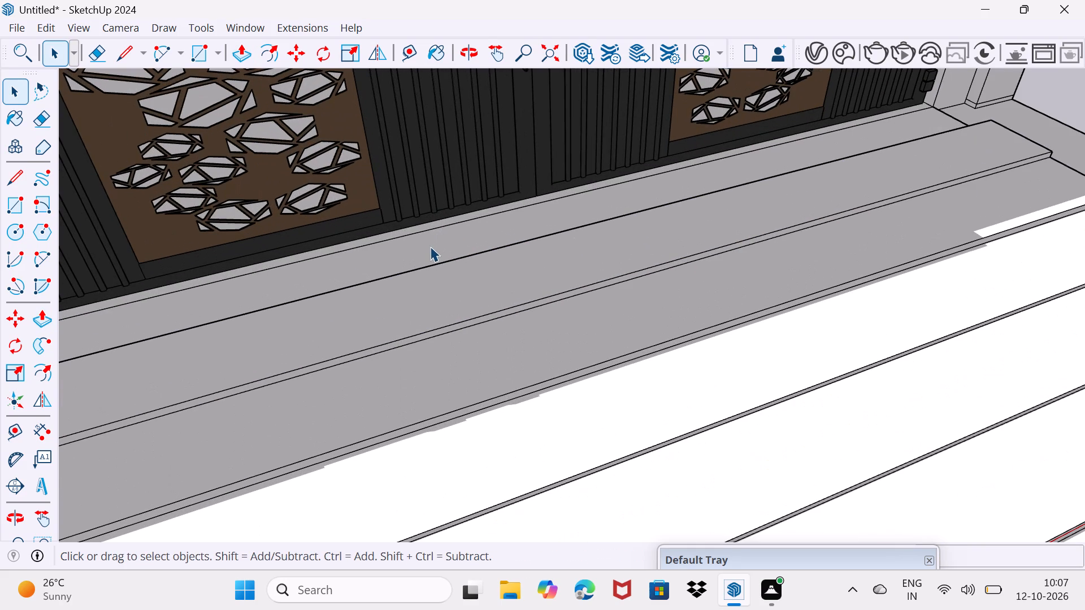
{"action": "key", "text": "p"}
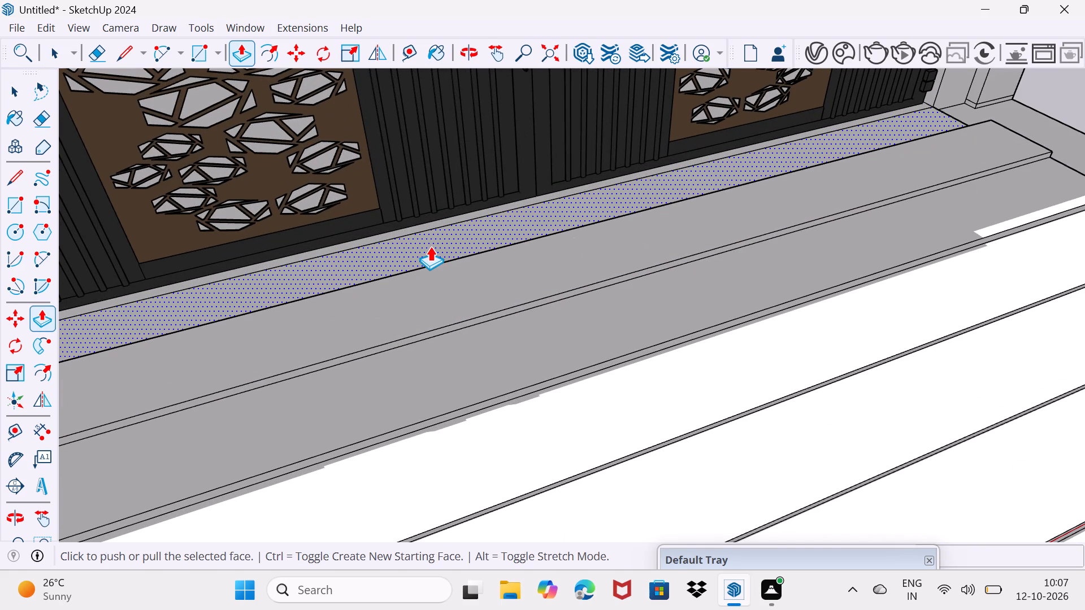
{"action": "left_click", "coordinate": [430, 246]}
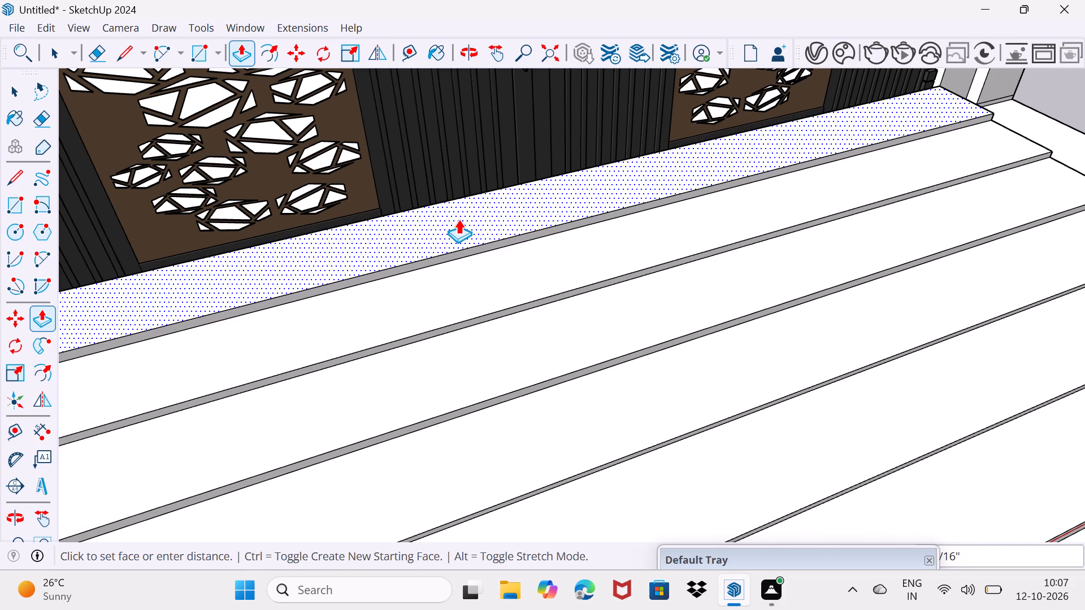
{"action": "left_click", "coordinate": [458, 223]}
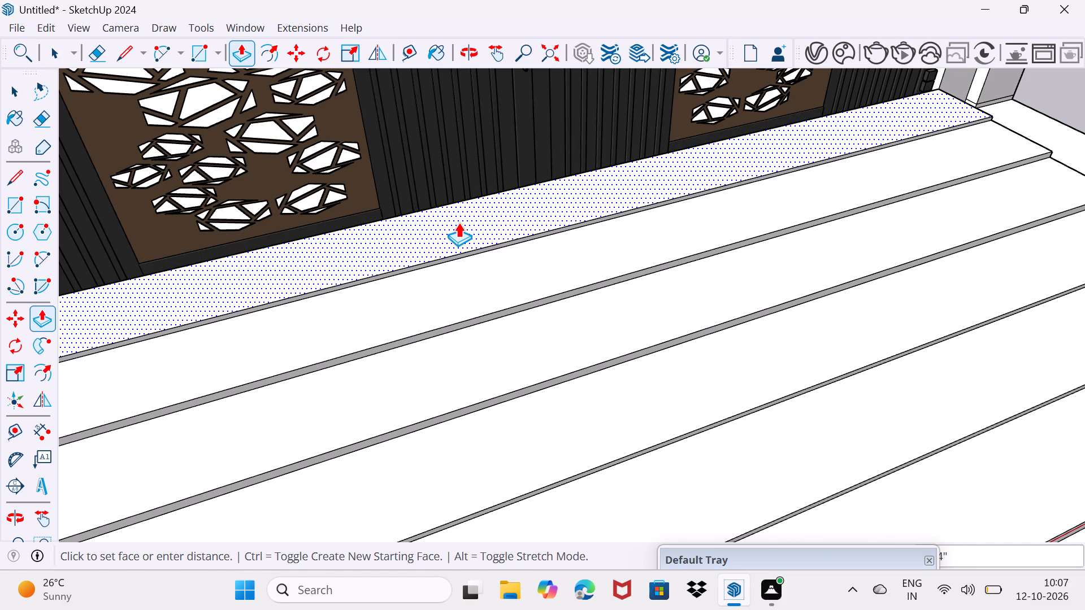
{"action": "key", "text": "space"}
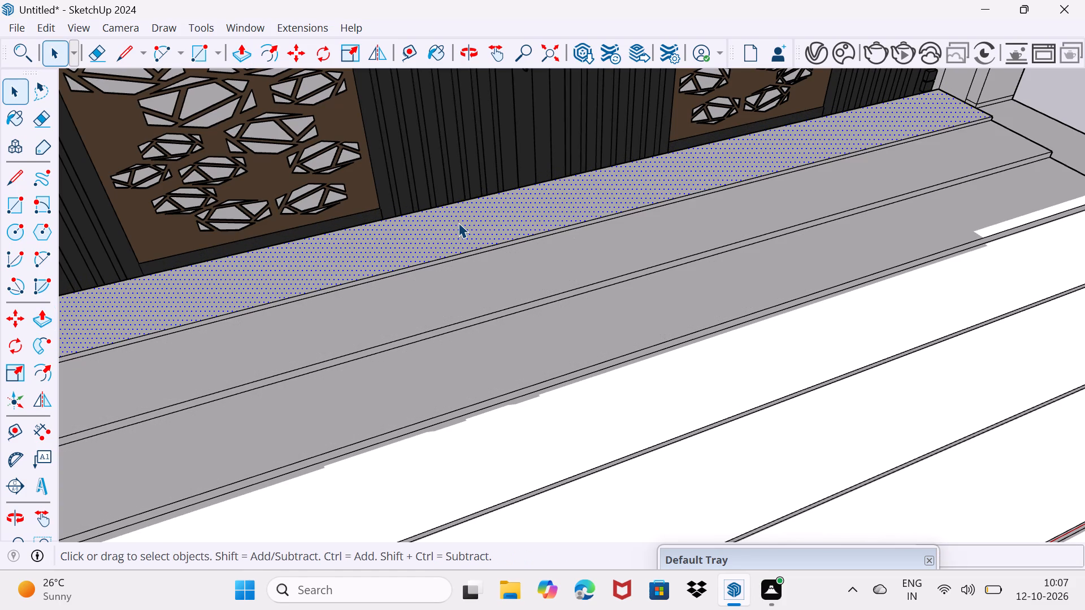
{"action": "left_click_drag", "start_coordinate": [431, 325], "coordinate": [458, 288]}
Examine the gate steps and the whole front plot from the side and from farther away.
{"action": "scroll", "coordinate": [453, 311], "scroll_direction": "down", "scroll_amount": 9}
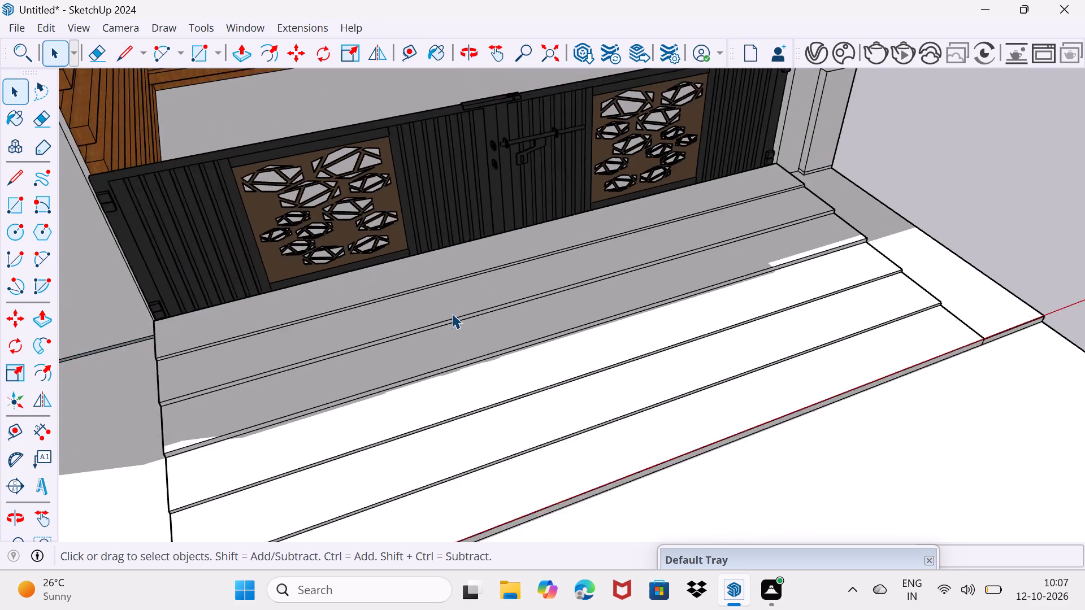
{"action": "scroll", "coordinate": [452, 313], "scroll_direction": "down", "scroll_amount": 3}
{"action": "middle_click_drag", "start_coordinate": [462, 396], "coordinate": [377, 336]}
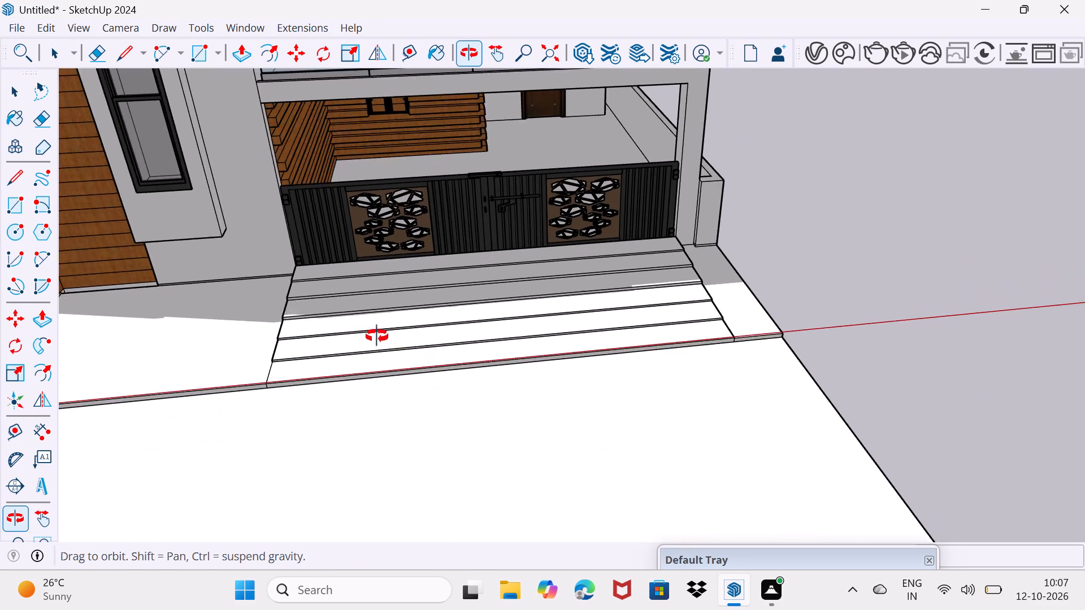
{"action": "middle_click_drag", "start_coordinate": [377, 336], "coordinate": [557, 260]}
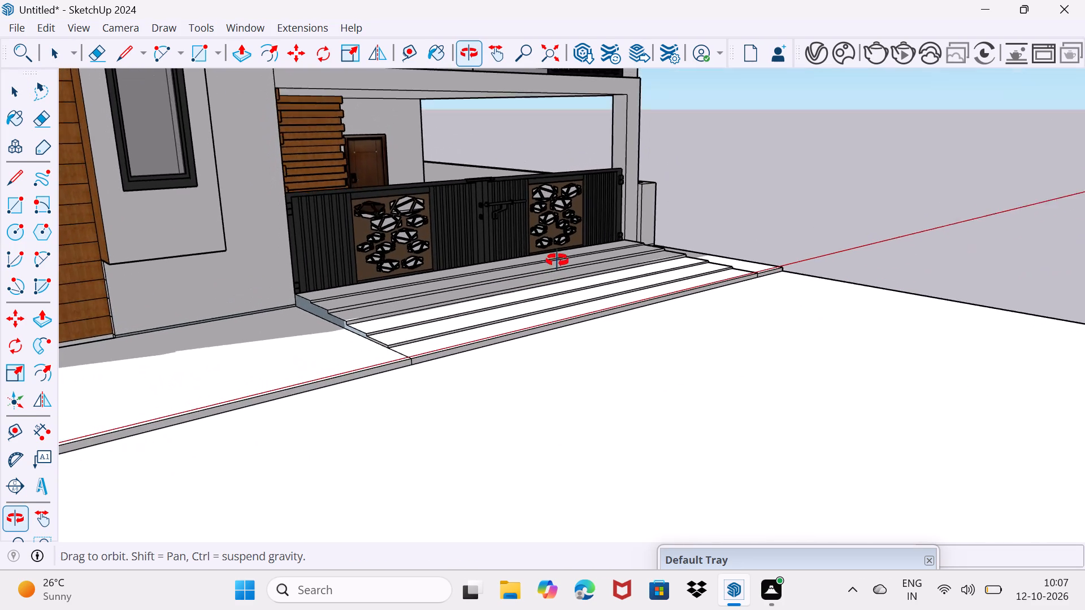
{"action": "middle_click_drag", "start_coordinate": [557, 260], "coordinate": [459, 277]}
{"action": "scroll", "coordinate": [459, 277], "scroll_direction": "down", "scroll_amount": 9}
{"action": "middle_click_drag", "start_coordinate": [406, 320], "coordinate": [366, 329]}
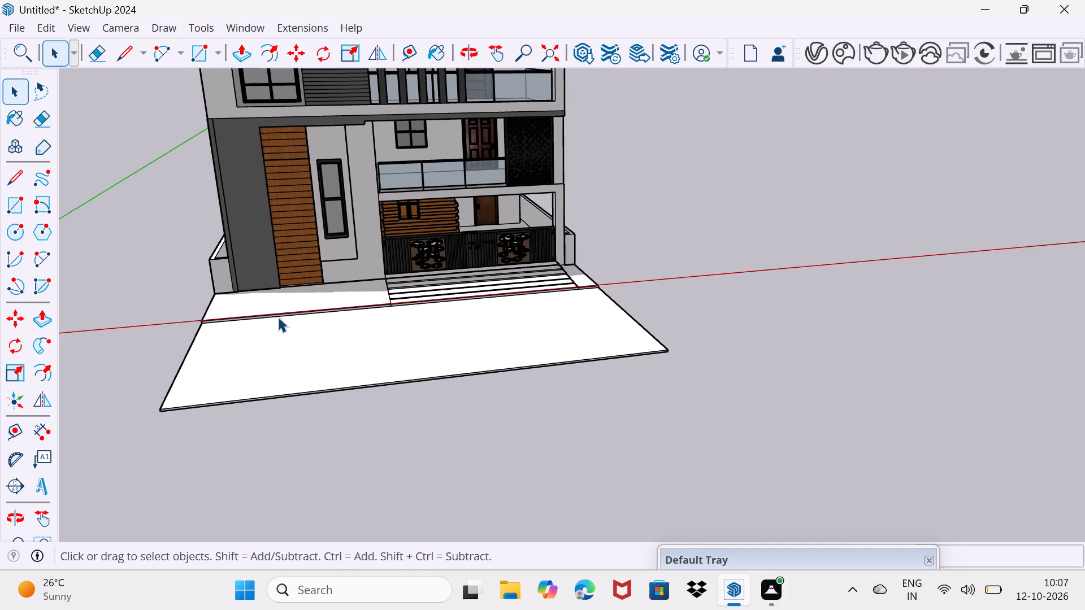
{"action": "scroll", "coordinate": [271, 294], "scroll_direction": "up", "scroll_amount": 3}
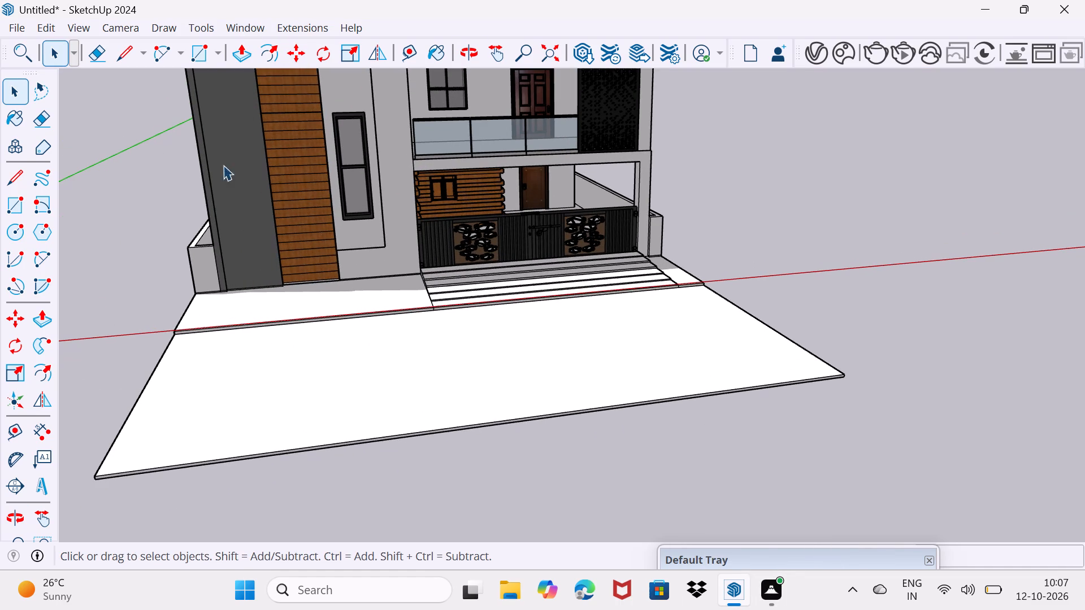
Paint the top of the low side section before the wood-clad wall with the bluish-white veined marble from the Tile materials.
{"action": "left_click", "coordinate": [172, 24]}
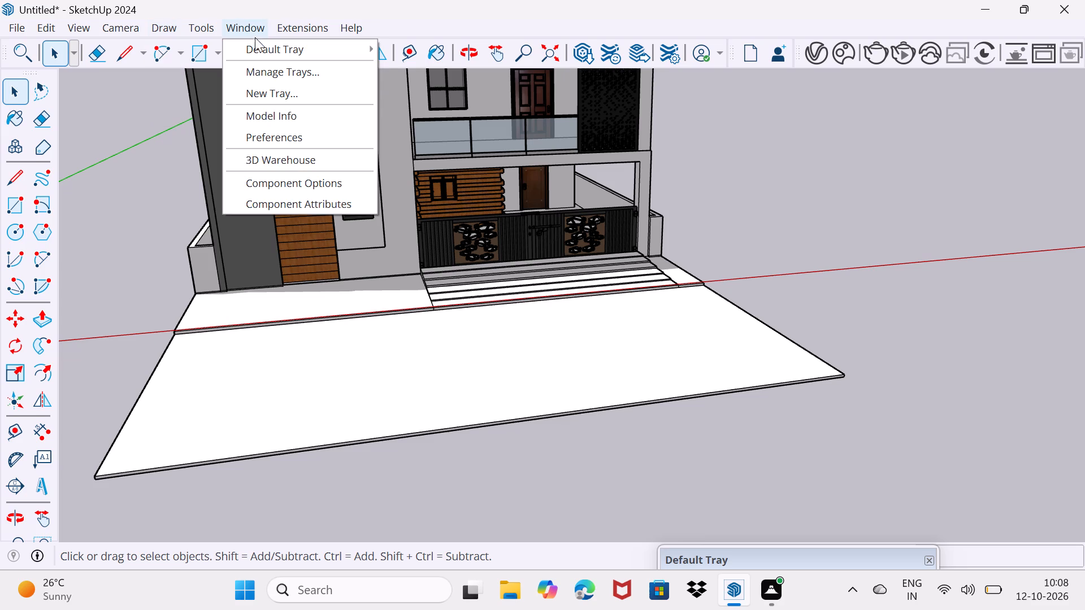
{"action": "left_click", "coordinate": [271, 51]}
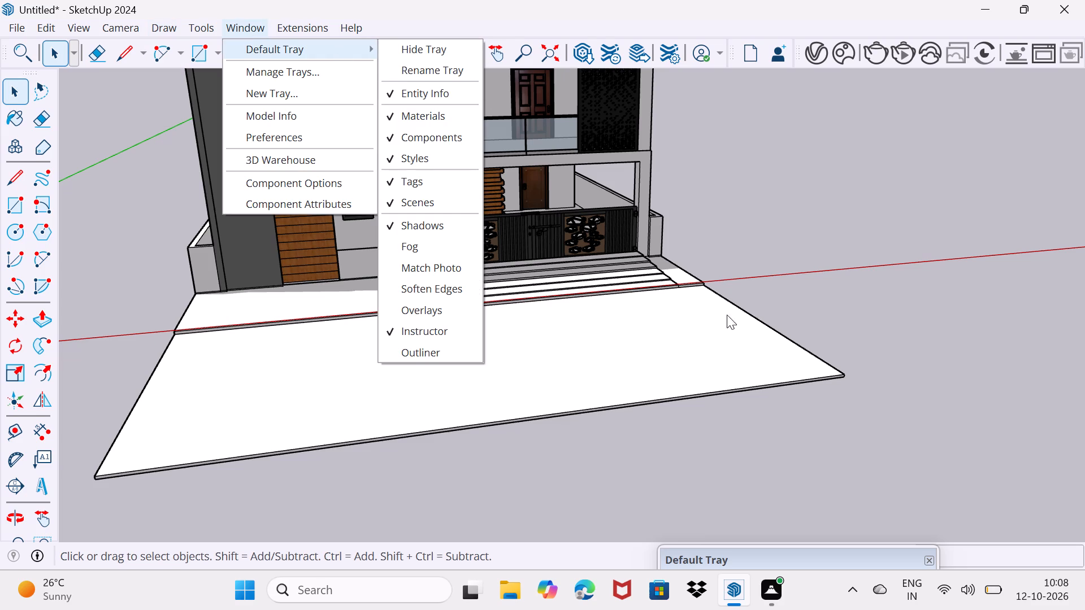
{"action": "left_click_drag", "start_coordinate": [797, 555], "coordinate": [806, 315]}
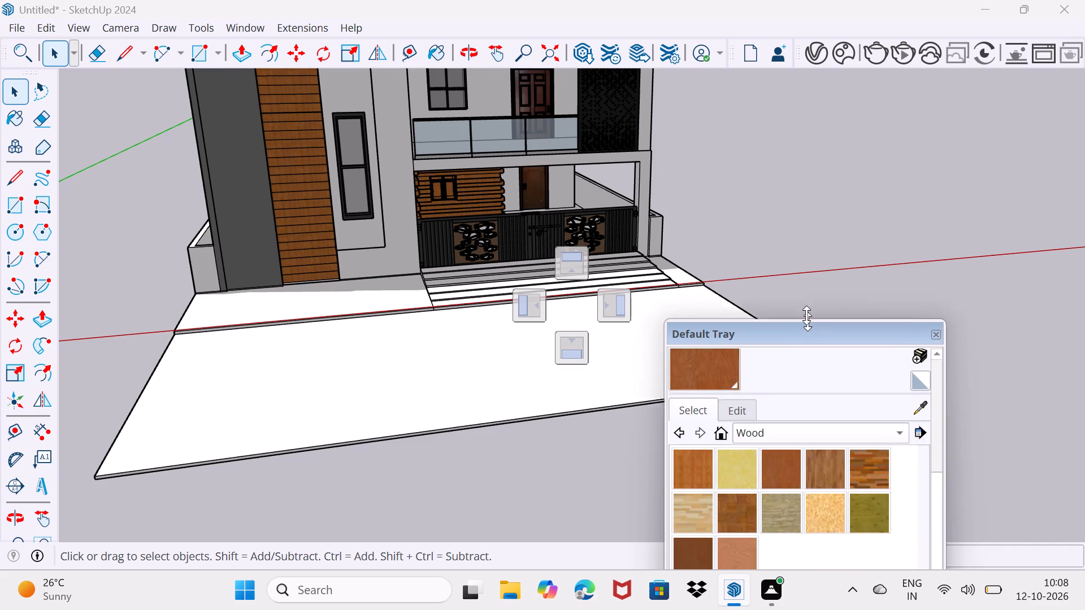
{"action": "left_click_drag", "start_coordinate": [806, 315], "coordinate": [846, 136]}
{"action": "left_click", "coordinate": [840, 249]}
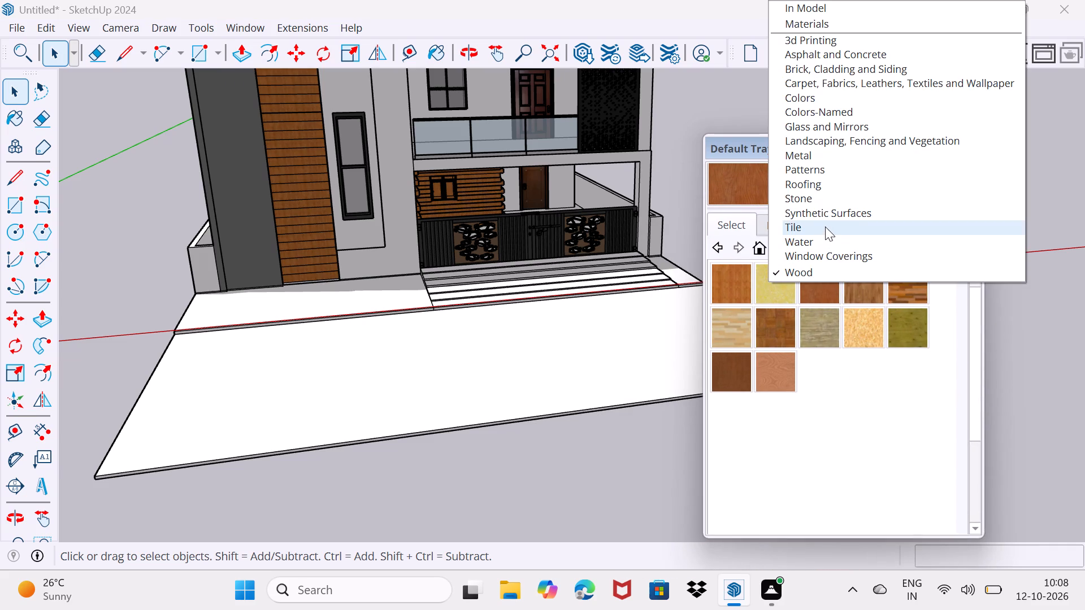
{"action": "left_click", "coordinate": [819, 225]}
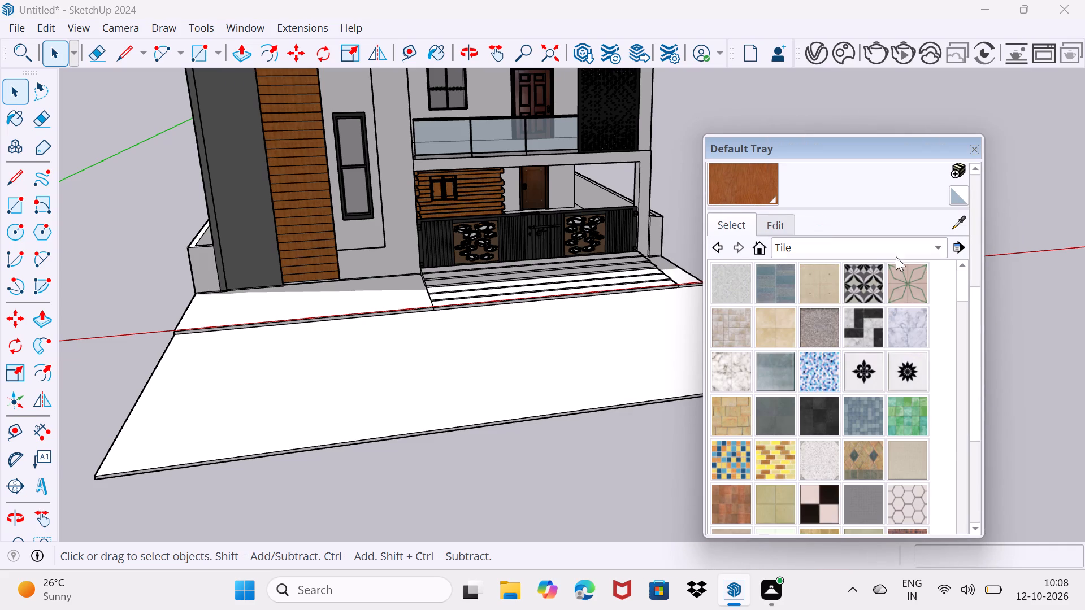
{"action": "scroll", "coordinate": [831, 357], "scroll_direction": "down", "scroll_amount": 1}
{"action": "scroll", "coordinate": [771, 427], "scroll_direction": "down", "scroll_amount": 1}
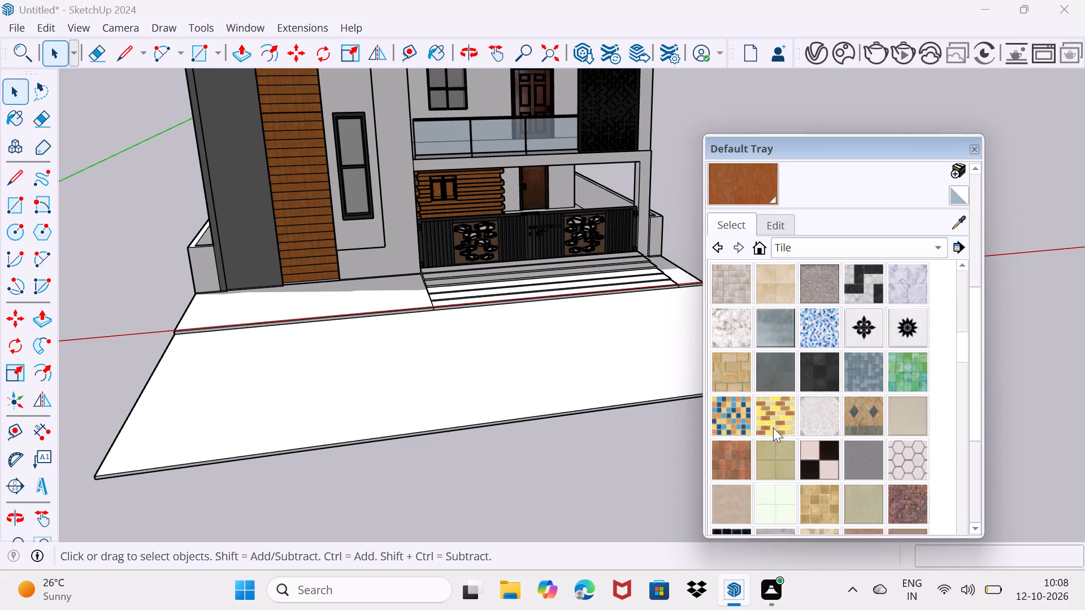
{"action": "scroll", "coordinate": [773, 428], "scroll_direction": "down", "scroll_amount": 2}
{"action": "scroll", "coordinate": [775, 428], "scroll_direction": "up", "scroll_amount": 4}
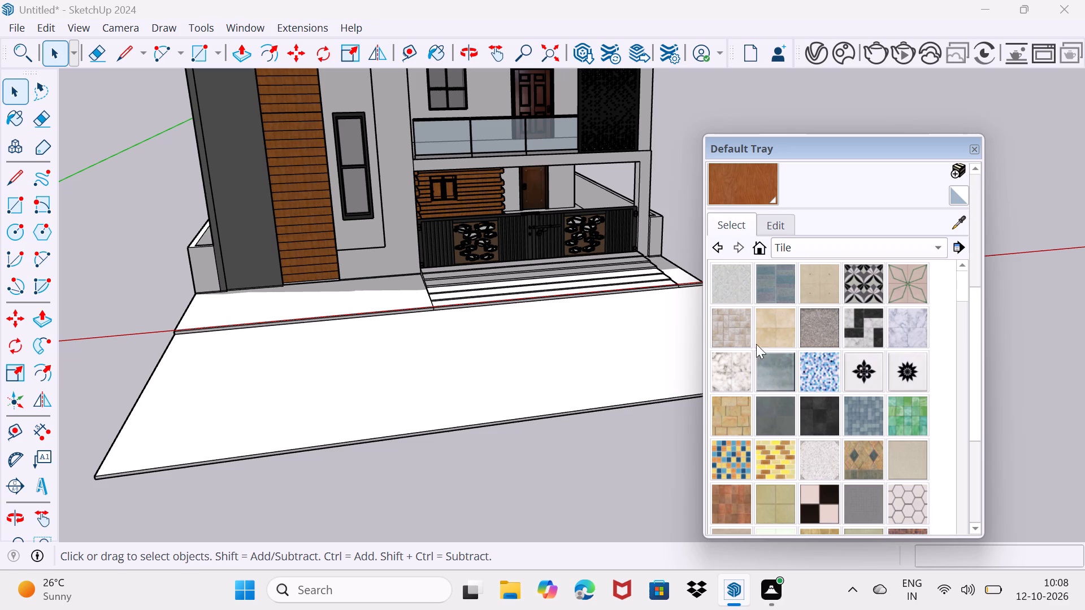
{"action": "left_click", "coordinate": [919, 328]}
{"action": "scroll", "coordinate": [392, 302], "scroll_direction": "up", "scroll_amount": 3}
{"action": "left_click", "coordinate": [385, 297]}
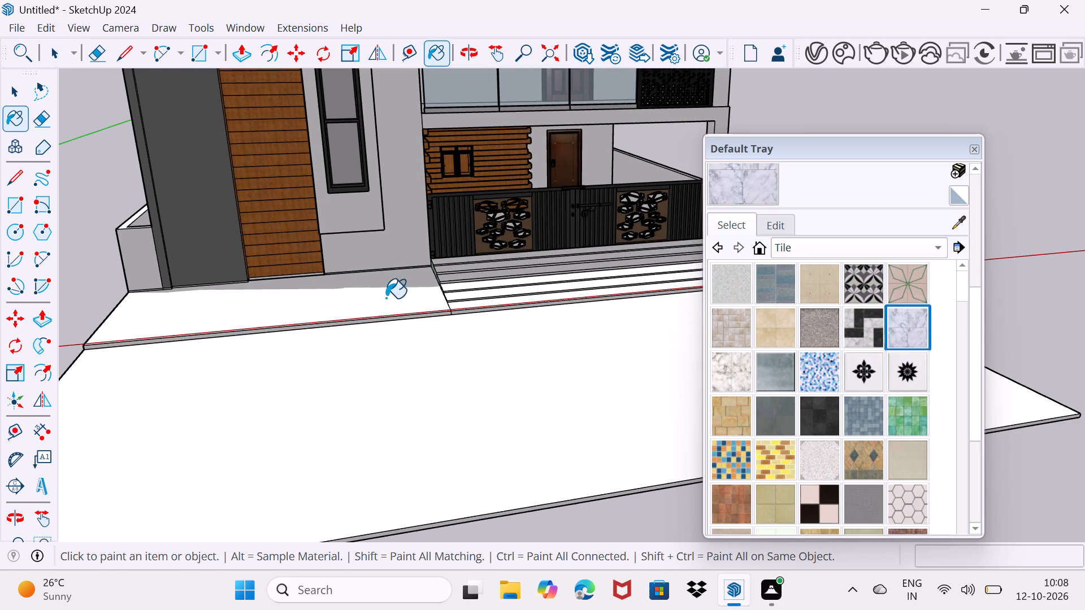
Paint the low side section's front edge and the gate steps' adjoining stepped side face with the same marble tile.
{"action": "scroll", "coordinate": [404, 316], "scroll_direction": "up", "scroll_amount": 5}
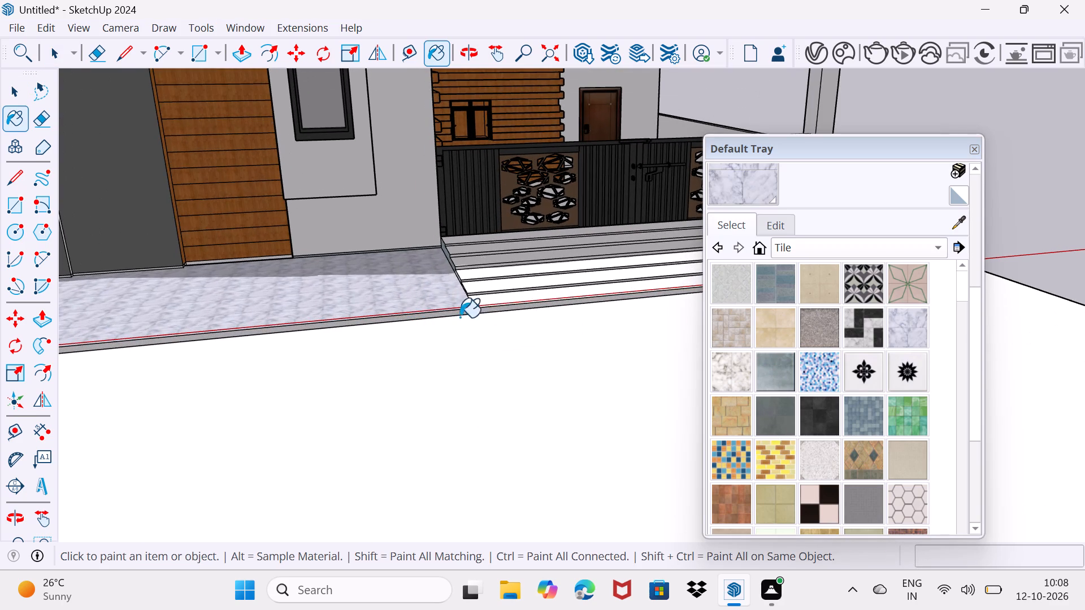
{"action": "scroll", "coordinate": [779, 416], "scroll_direction": "down", "scroll_amount": 3}
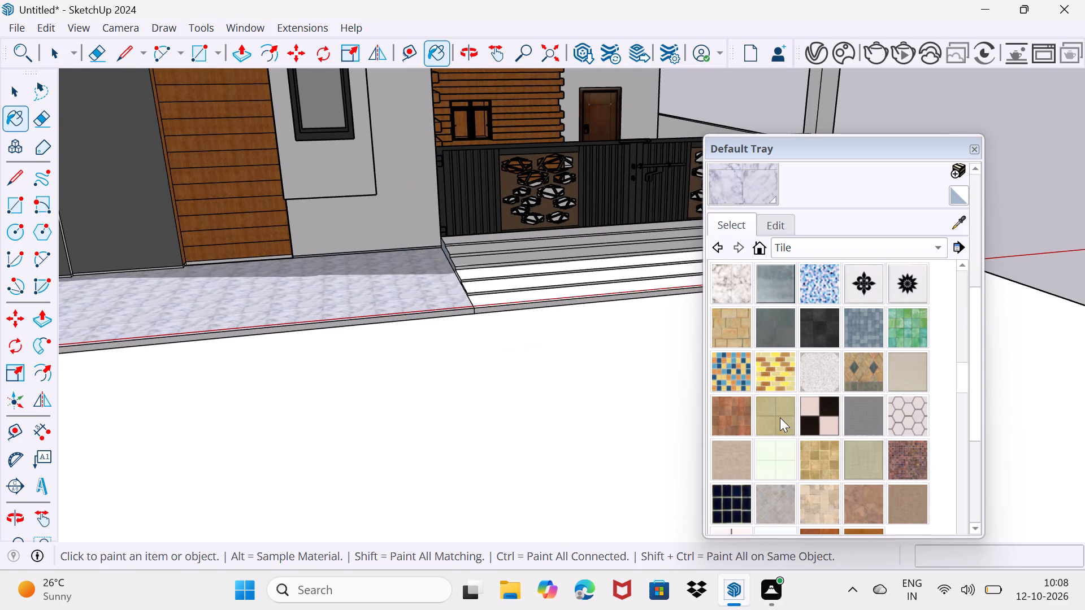
{"action": "scroll", "coordinate": [780, 417], "scroll_direction": "down", "scroll_amount": 2}
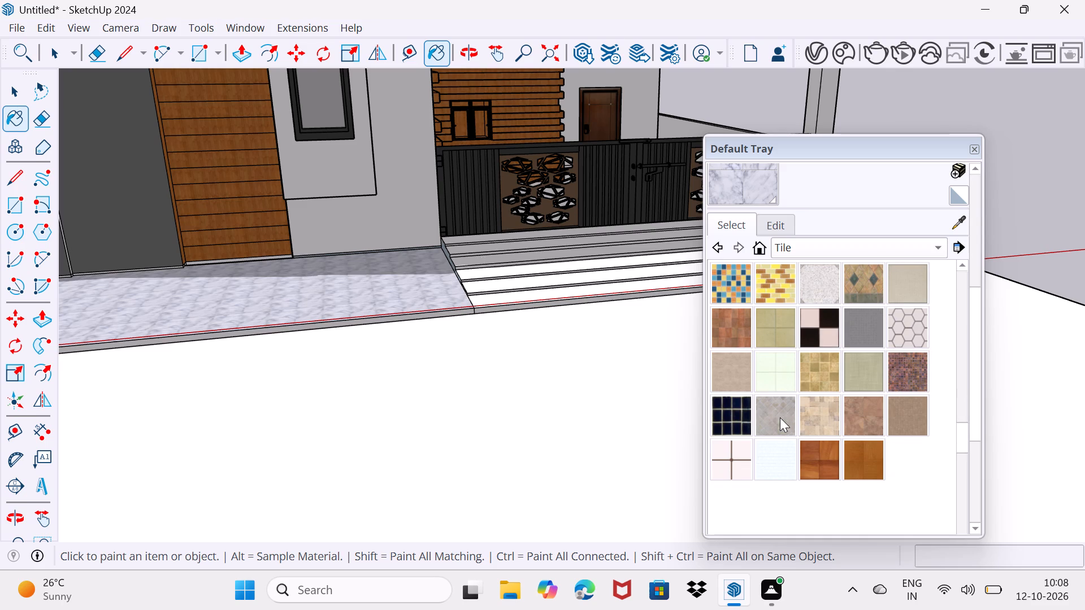
{"action": "scroll", "coordinate": [432, 286], "scroll_direction": "up", "scroll_amount": 4}
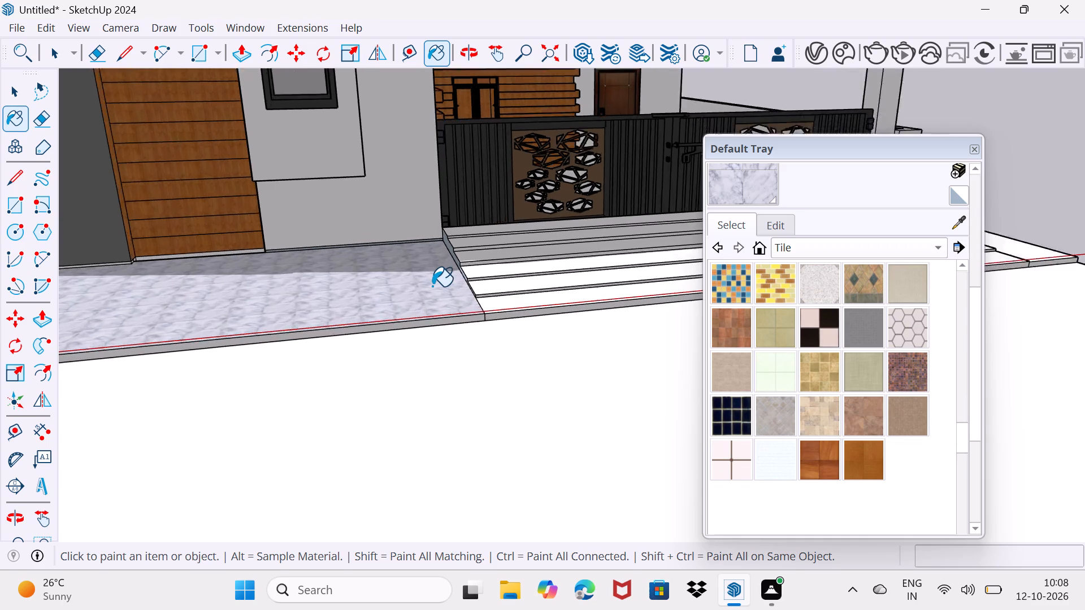
{"action": "scroll", "coordinate": [432, 286], "scroll_direction": "up", "scroll_amount": 5}
{"action": "left_click", "coordinate": [492, 365]}
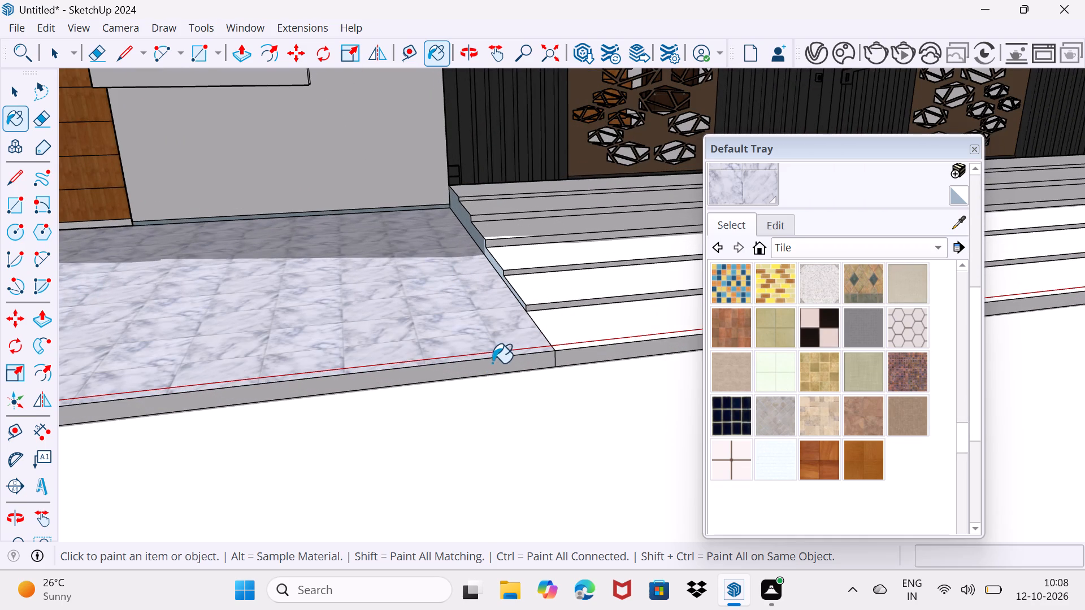
{"action": "scroll", "coordinate": [492, 267], "scroll_direction": "up", "scroll_amount": 3}
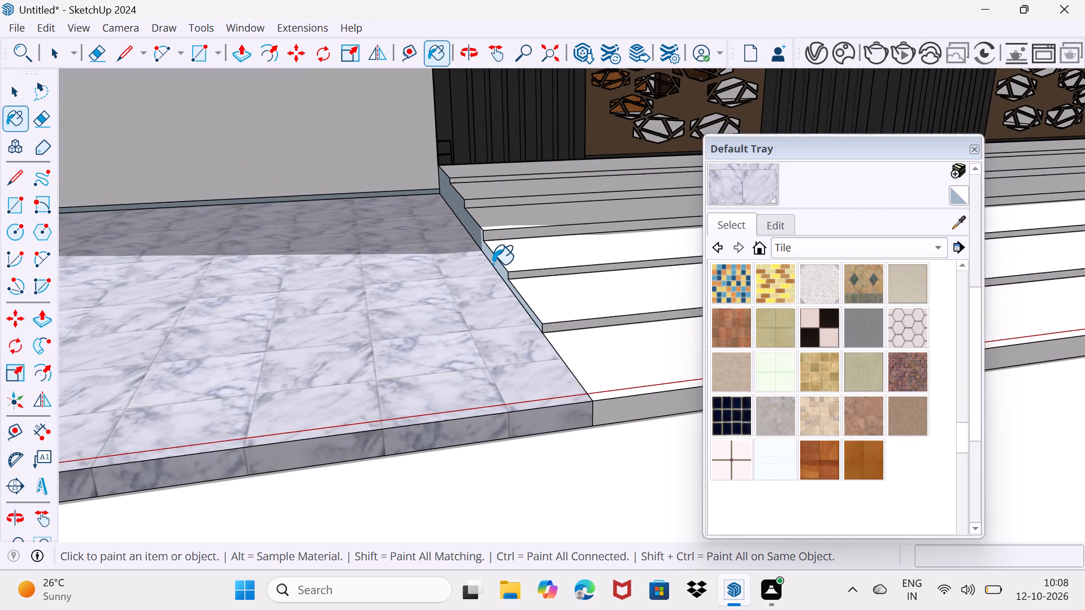
{"action": "left_click", "coordinate": [495, 263]}
Paint the treads of all gate steps and the risers between them with the same marble tile.
{"action": "left_click", "coordinate": [523, 261]}
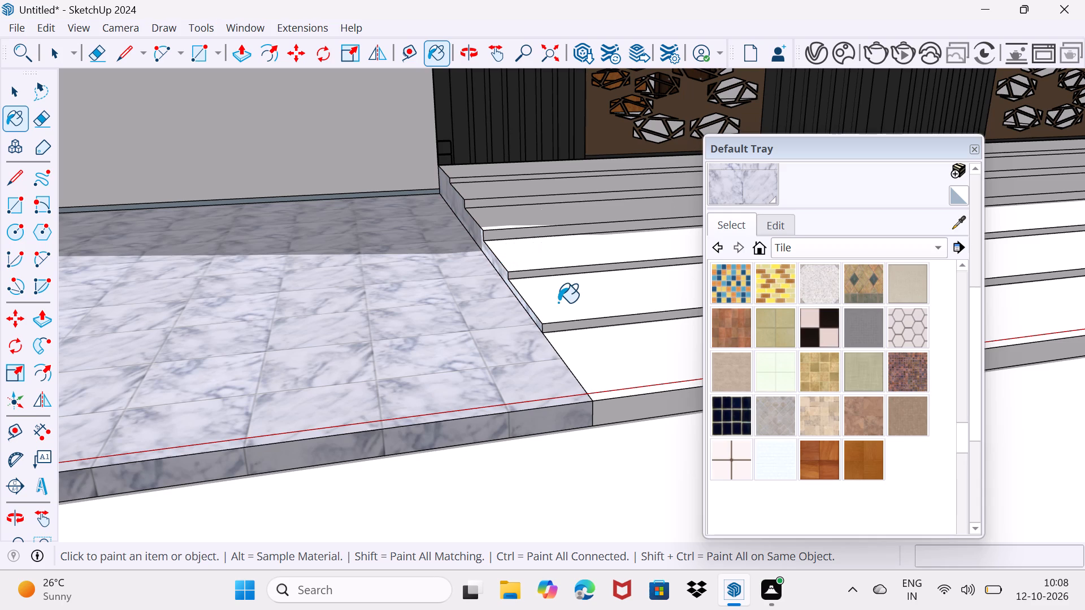
{"action": "left_click", "coordinate": [565, 305]}
{"action": "left_click", "coordinate": [583, 367]}
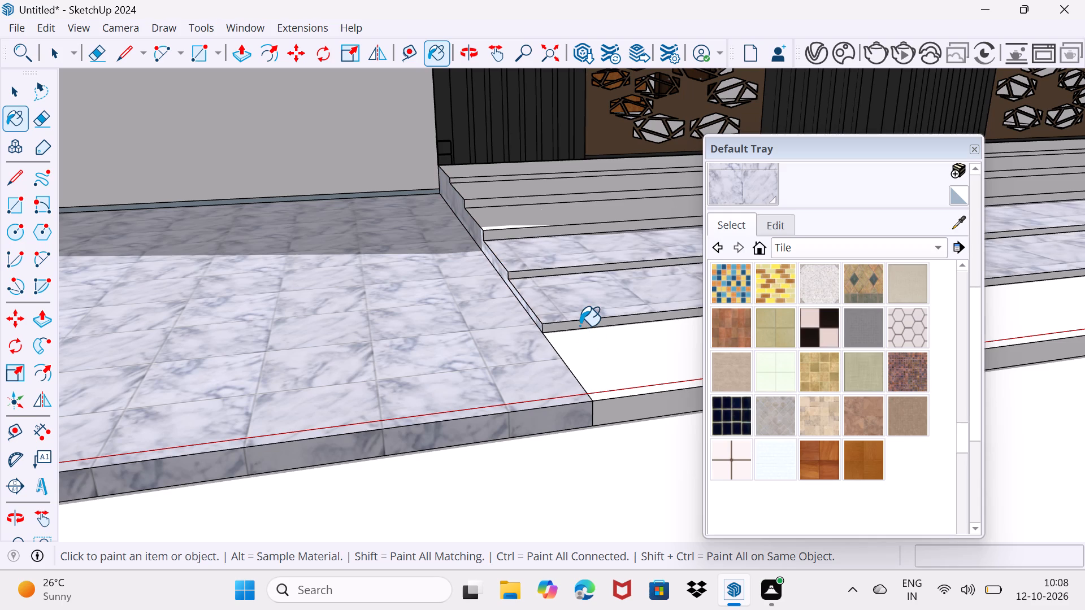
{"action": "left_click", "coordinate": [581, 325]}
{"action": "left_click", "coordinate": [573, 272]}
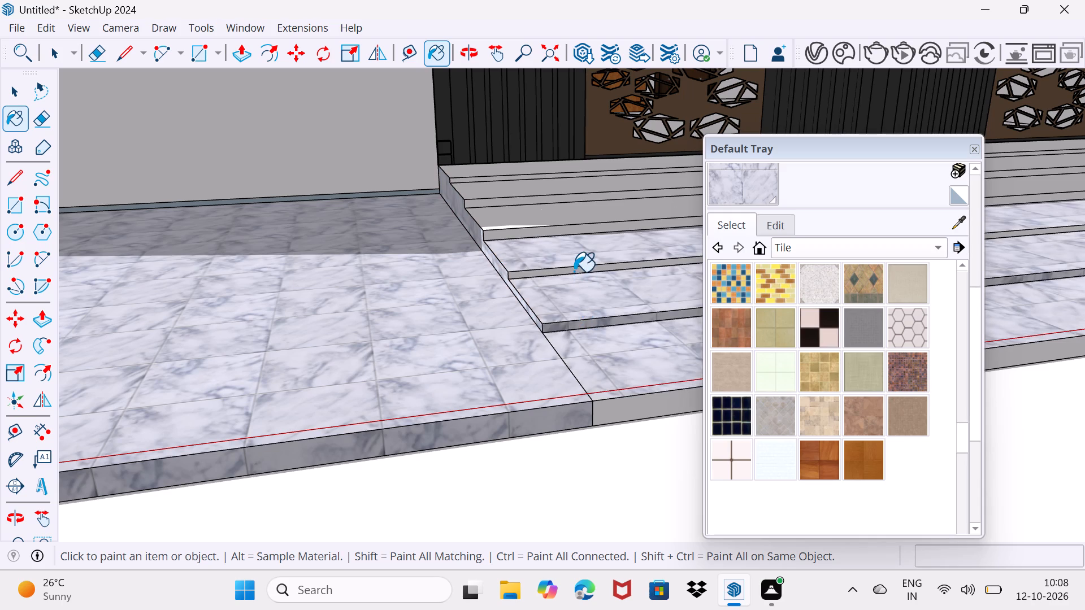
{"action": "left_click", "coordinate": [554, 232]}
{"action": "left_click", "coordinate": [548, 211]}
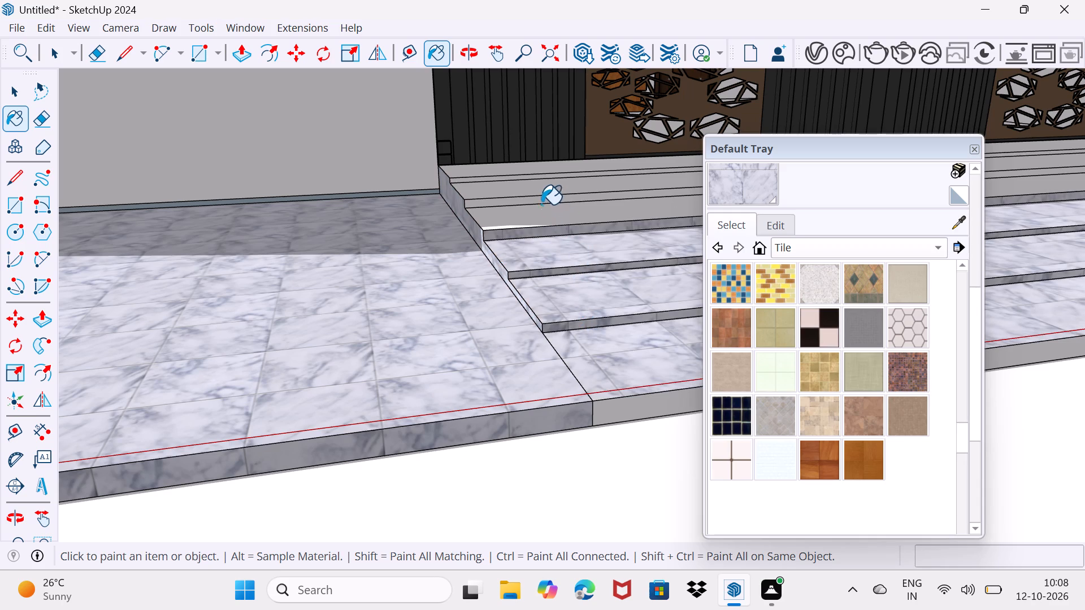
{"action": "left_click", "coordinate": [527, 189]}
{"action": "left_click", "coordinate": [516, 169]}
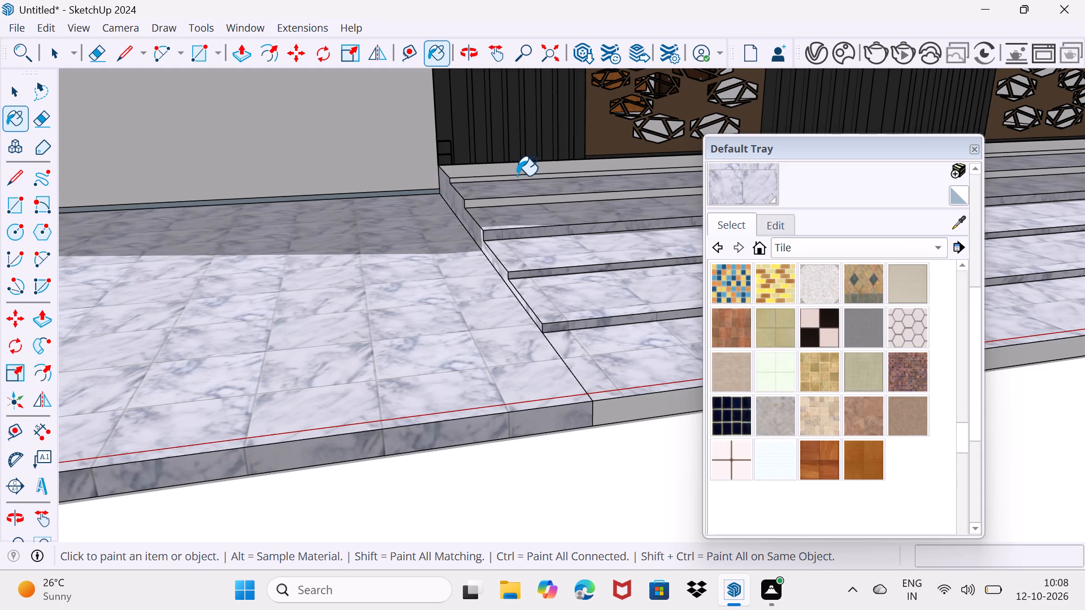
{"action": "left_click", "coordinate": [519, 177]}
{"action": "left_click", "coordinate": [528, 199]}
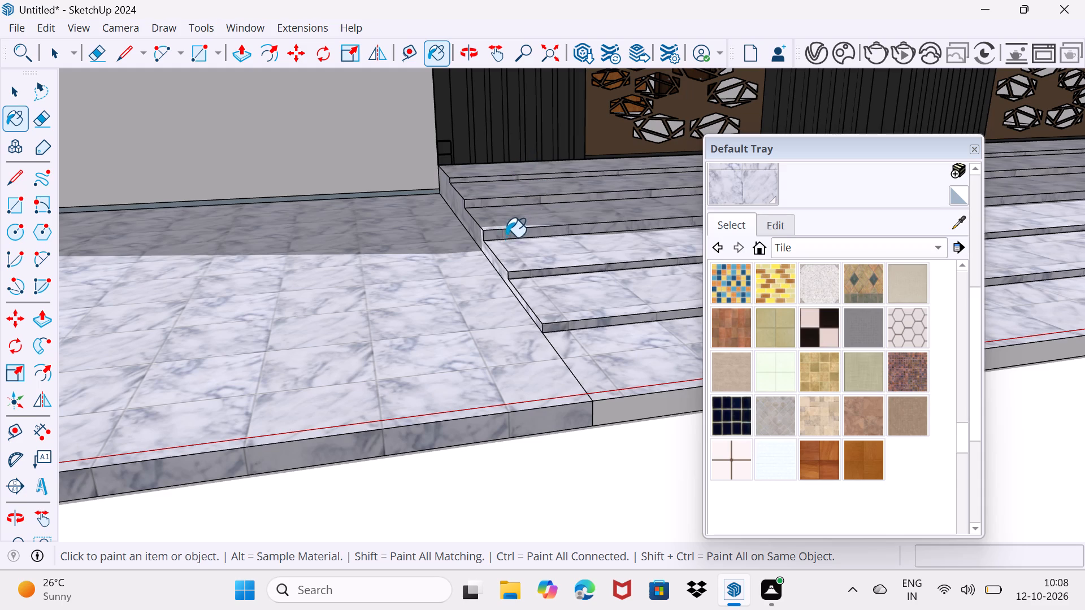
Paint the front edge below the lowest gate step with the same bluish-white veined marble tile.
{"action": "scroll", "coordinate": [506, 246], "scroll_direction": "down", "scroll_amount": 11}
{"action": "scroll", "coordinate": [524, 311], "scroll_direction": "up", "scroll_amount": 5}
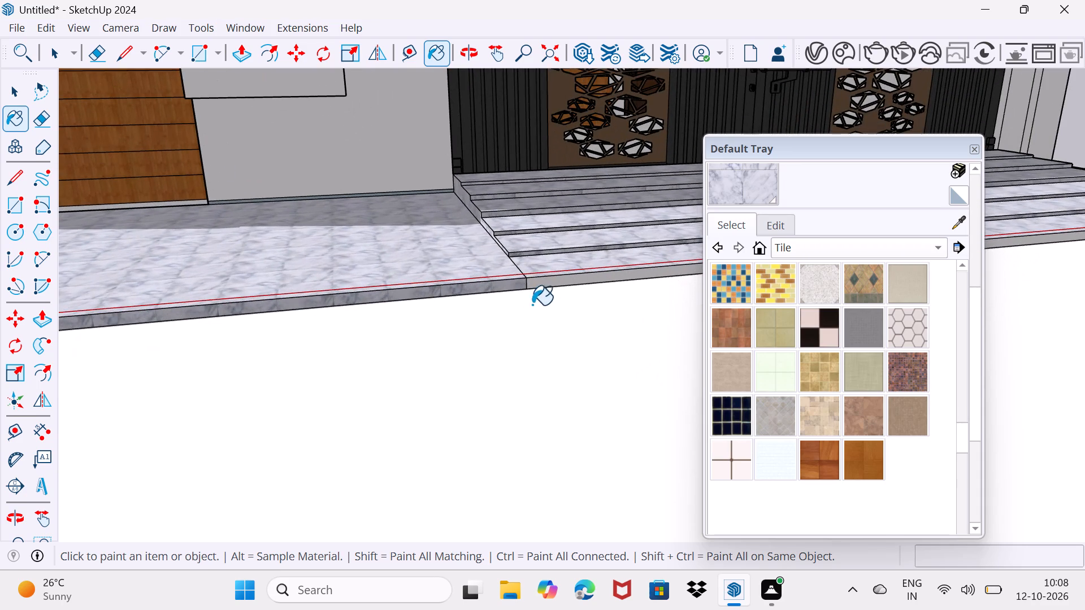
{"action": "left_click", "coordinate": [549, 280]}
Paint the top of the narrow low side section at the other end of the gate steps with the same marble tile.
{"action": "scroll", "coordinate": [550, 281], "scroll_direction": "down", "scroll_amount": 13}
{"action": "middle_click_drag", "start_coordinate": [584, 275], "coordinate": [557, 284], "text": "shift"}
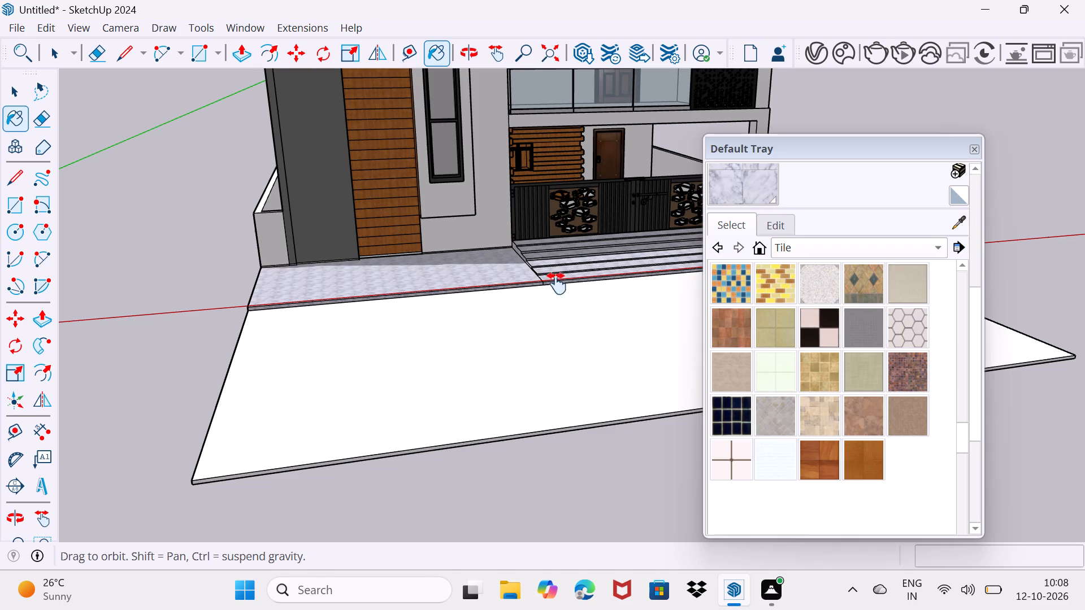
{"action": "middle_click_drag", "start_coordinate": [557, 284], "coordinate": [145, 324], "text": "shift"}
{"action": "scroll", "coordinate": [420, 295], "scroll_direction": "up", "scroll_amount": 4}
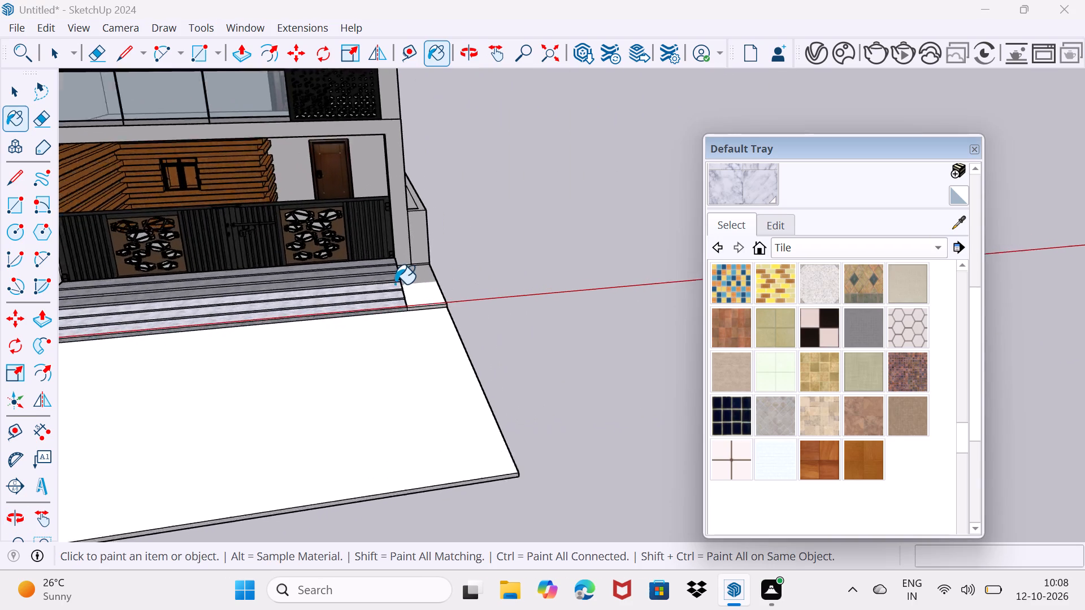
{"action": "scroll", "coordinate": [395, 284], "scroll_direction": "up", "scroll_amount": 13}
{"action": "left_click", "coordinate": [455, 300]}
Paint the gate steps' stepped side face beside the narrow section, and that section's front and outer edges, with the marble tile.
{"action": "middle_click_drag", "start_coordinate": [446, 307], "coordinate": [441, 309]}
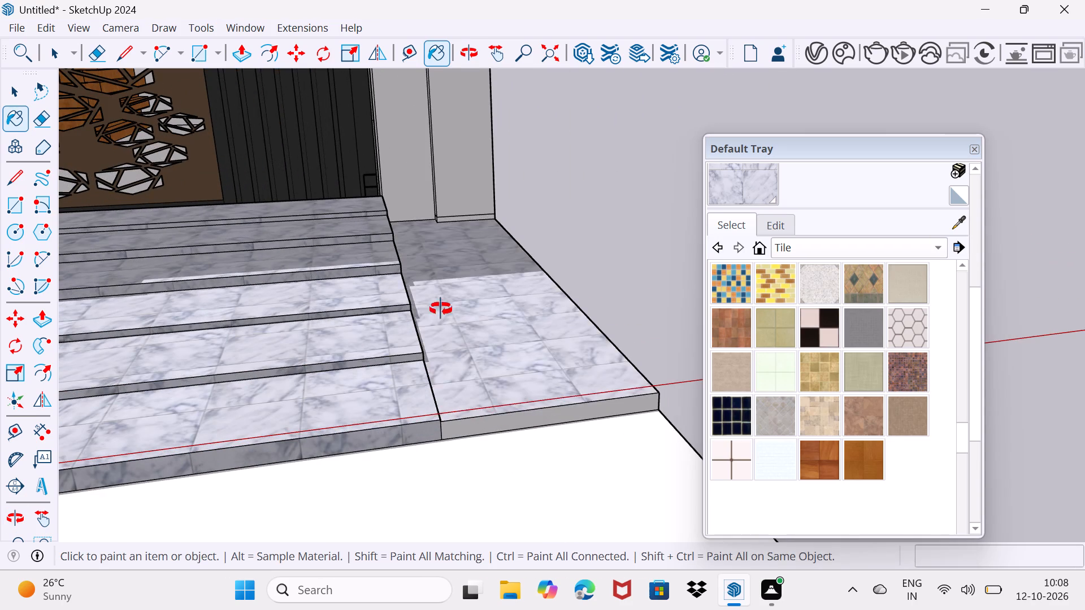
{"action": "middle_click_drag", "start_coordinate": [441, 309], "coordinate": [318, 309]}
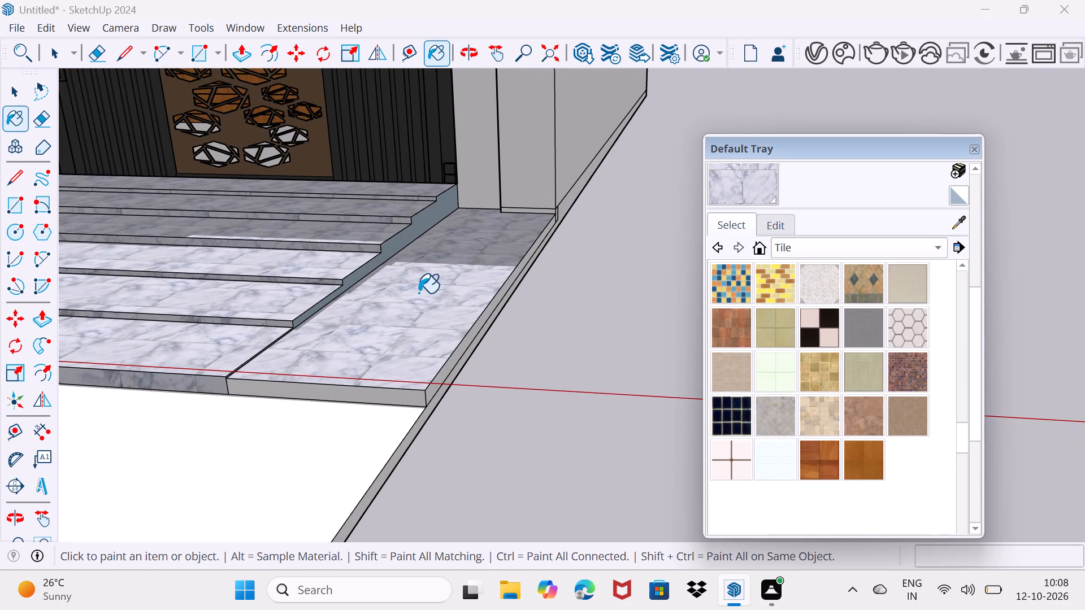
{"action": "scroll", "coordinate": [409, 277], "scroll_direction": "up", "scroll_amount": 3}
{"action": "left_click", "coordinate": [403, 228]}
{"action": "scroll", "coordinate": [403, 230], "scroll_direction": "down", "scroll_amount": 2}
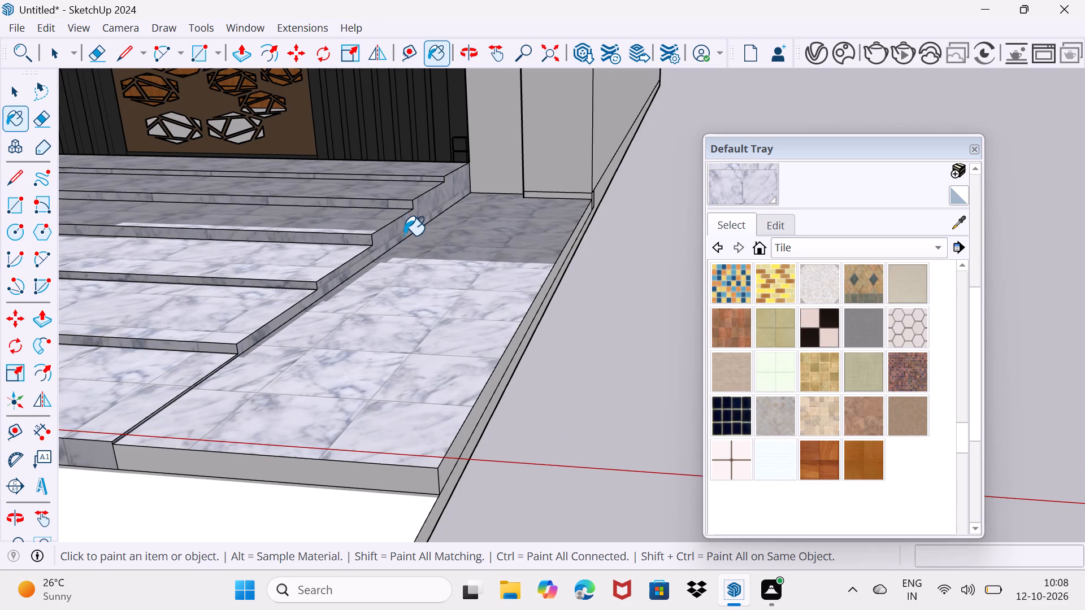
{"action": "scroll", "coordinate": [404, 236], "scroll_direction": "down", "scroll_amount": 4}
{"action": "scroll", "coordinate": [362, 355], "scroll_direction": "up", "scroll_amount": 3}
{"action": "left_click", "coordinate": [395, 324]}
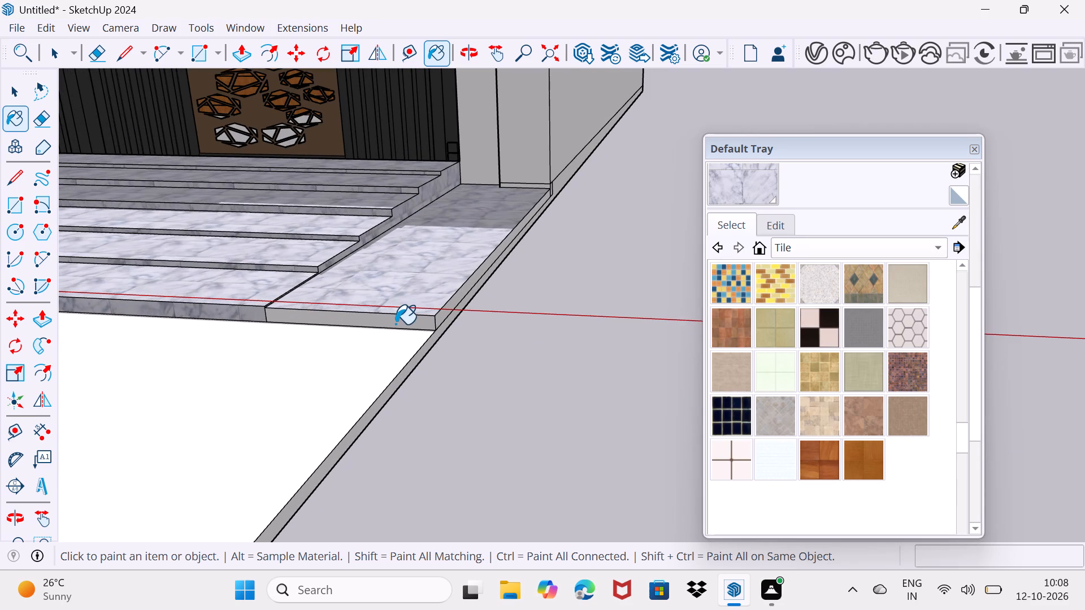
{"action": "left_click", "coordinate": [442, 311]}
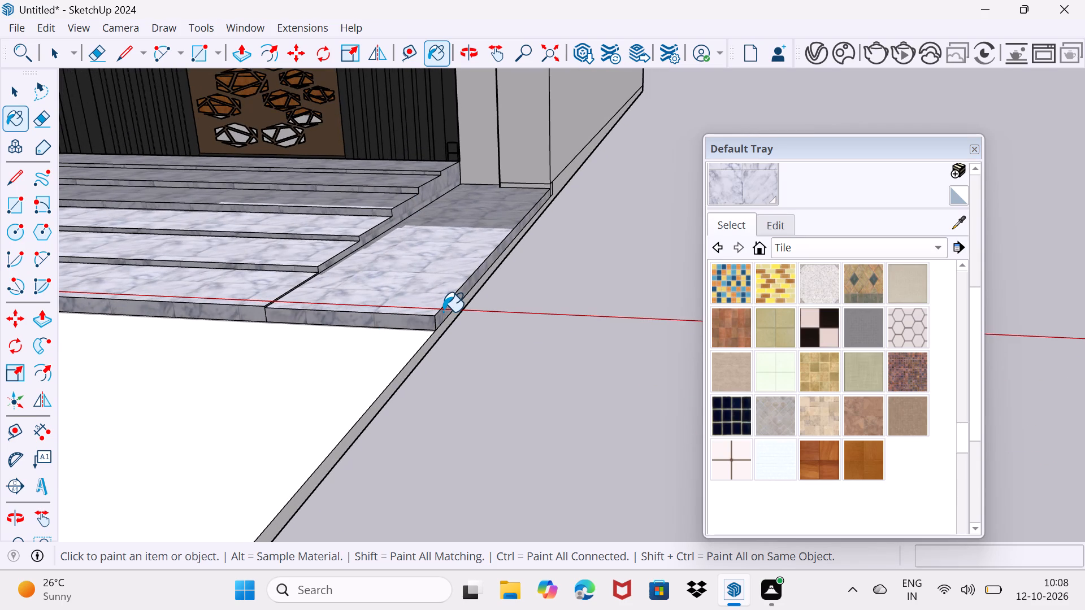
Paint the large white forecourt slab in front of the steps with the near-black slate tile from the Tile materials.
{"action": "scroll", "coordinate": [443, 312], "scroll_direction": "down", "scroll_amount": 3}
{"action": "scroll", "coordinate": [384, 336], "scroll_direction": "down", "scroll_amount": 3}
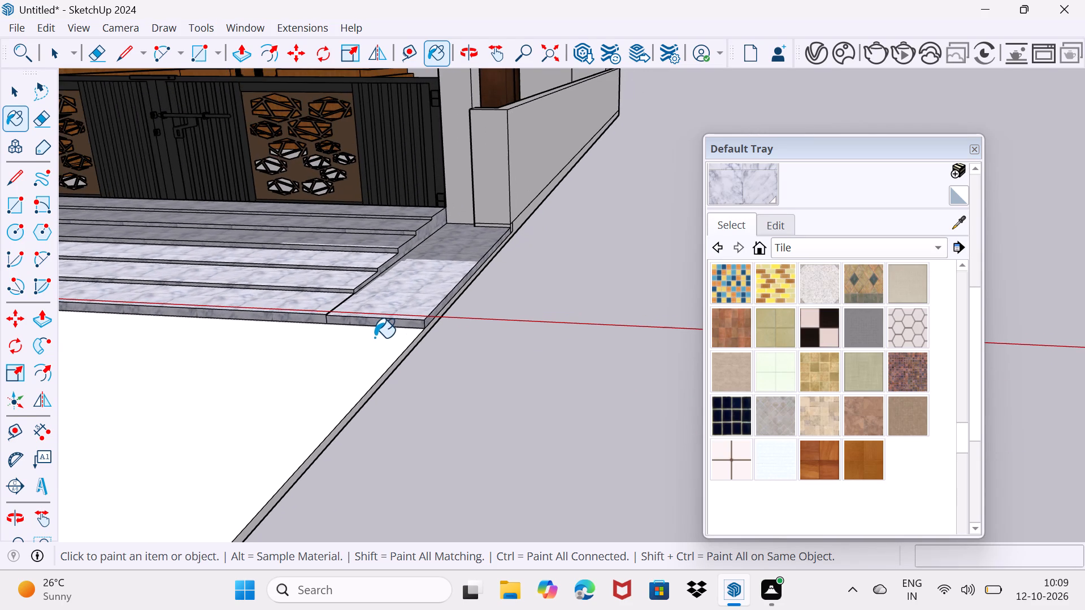
{"action": "middle_click_drag", "start_coordinate": [343, 342], "coordinate": [494, 329]}
{"action": "scroll", "coordinate": [490, 328], "scroll_direction": "down", "scroll_amount": 8}
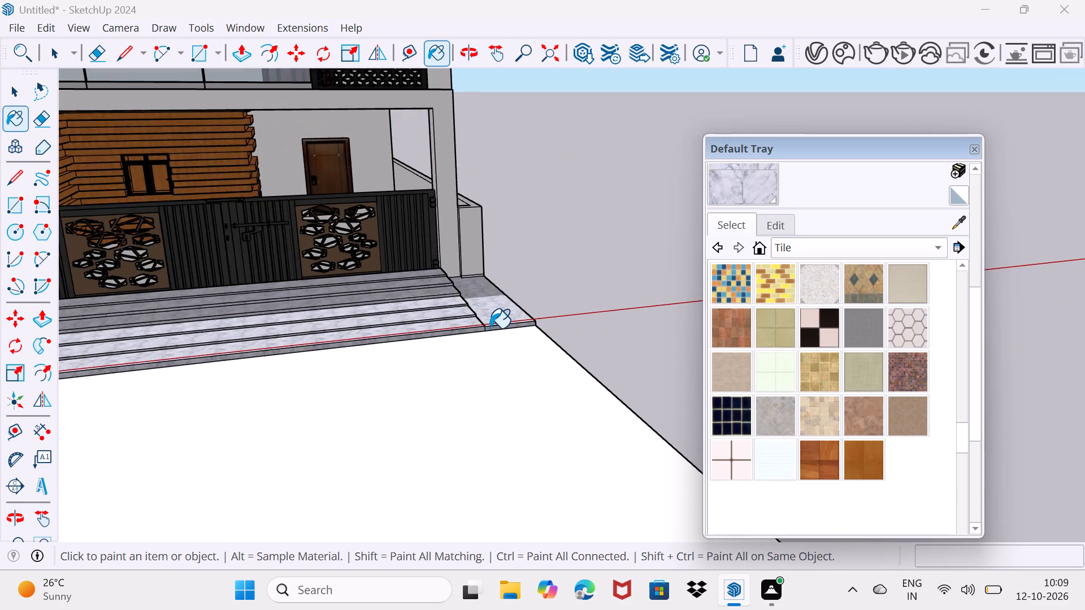
{"action": "scroll", "coordinate": [490, 328], "scroll_direction": "down", "scroll_amount": 8}
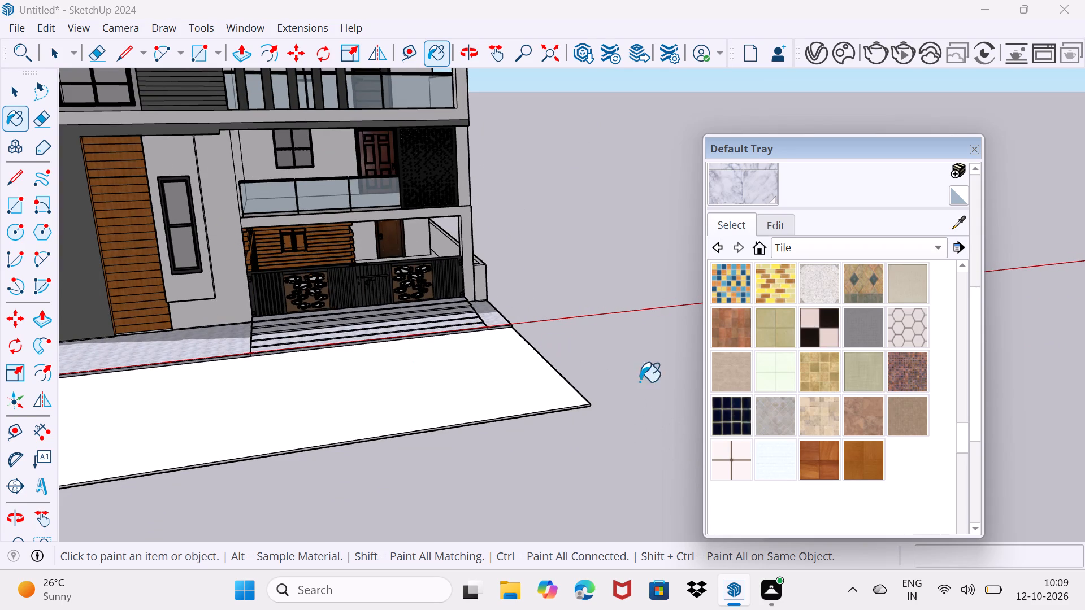
{"action": "scroll", "coordinate": [873, 430], "scroll_direction": "up", "scroll_amount": 3}
{"action": "scroll", "coordinate": [754, 338], "scroll_direction": "up", "scroll_amount": 7}
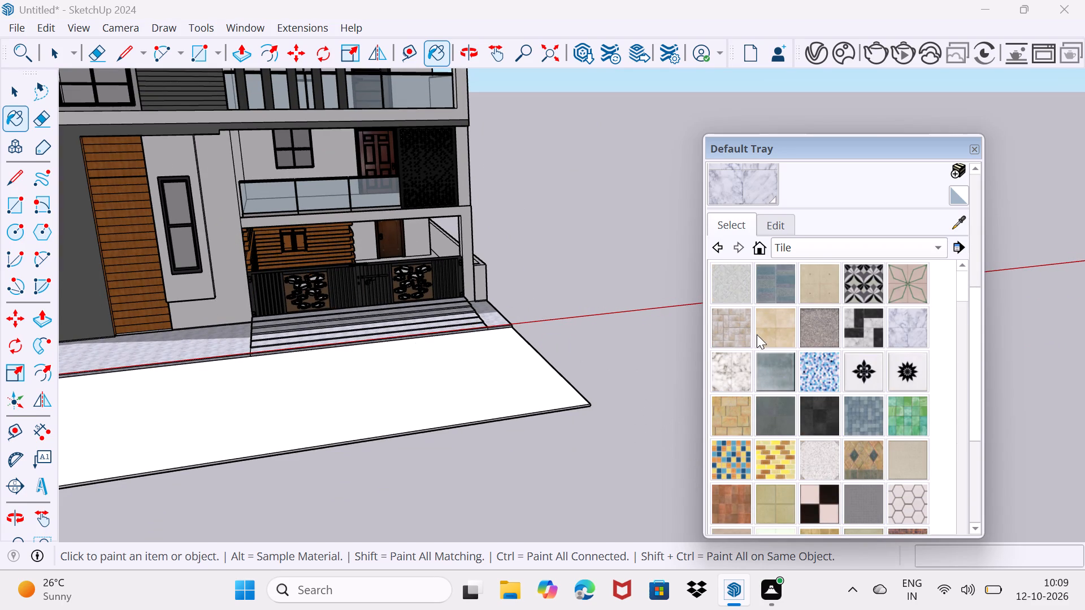
{"action": "left_click", "coordinate": [808, 415]}
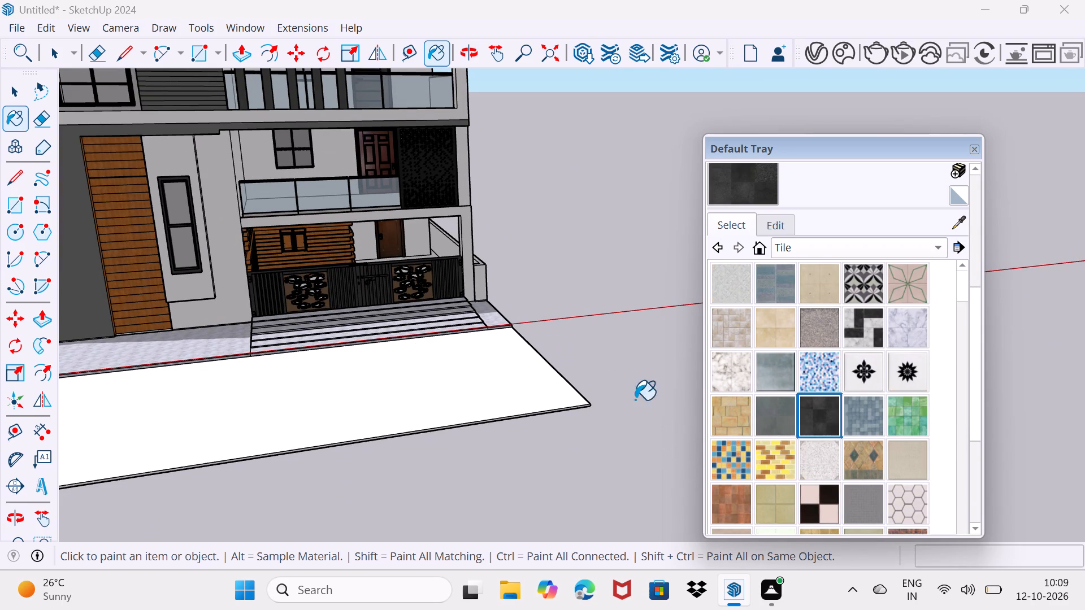
{"action": "left_click", "coordinate": [500, 380]}
Set the forecourt slate tile's texture width to 100, keeping its proportions locked.
{"action": "scroll", "coordinate": [502, 375], "scroll_direction": "down", "scroll_amount": 5}
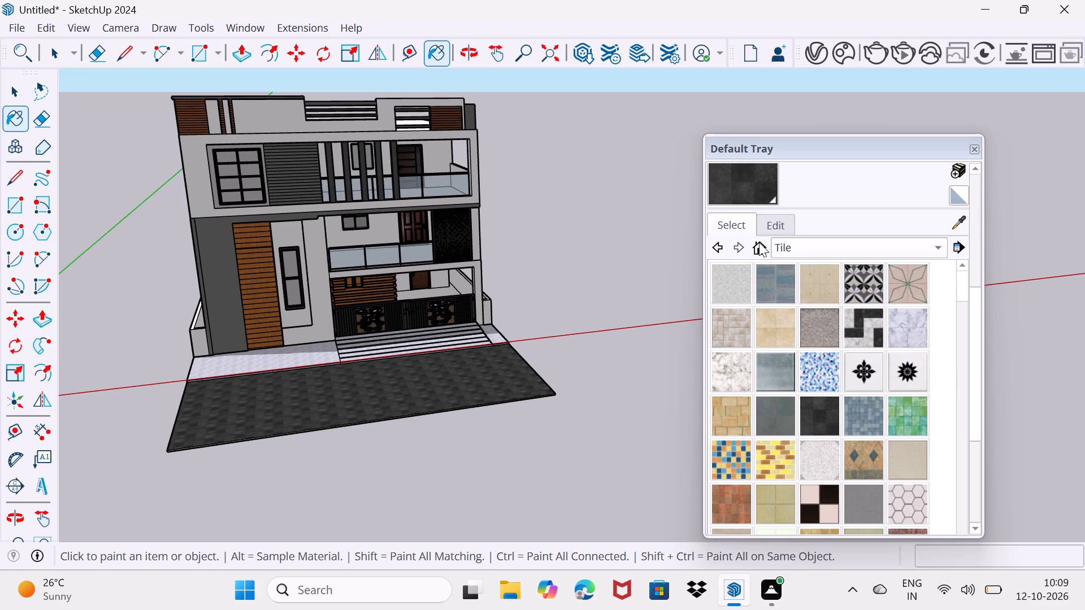
{"action": "left_click", "coordinate": [771, 228]}
{"action": "scroll", "coordinate": [795, 430], "scroll_direction": "down", "scroll_amount": 3}
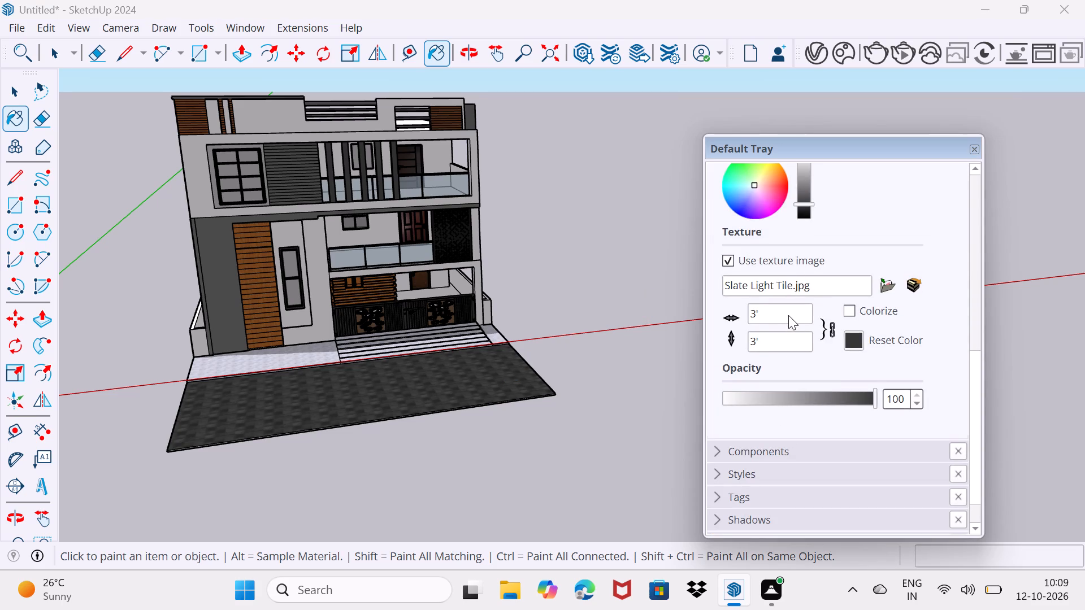
{"action": "left_click", "coordinate": [790, 316]}
{"action": "key", "text": "BackSpace"}
{"action": "key", "text": "BackSpace"}
{"action": "key", "text": "BackSpace"}
{"action": "key", "text": "1"}
{"action": "type", "text": "00"}
Move the Default Tray down to the bottom edge of the screen, clear of the model view.
{"action": "left_click_drag", "start_coordinate": [775, 138], "coordinate": [745, 484]}
{"action": "key", "text": "Escape"}
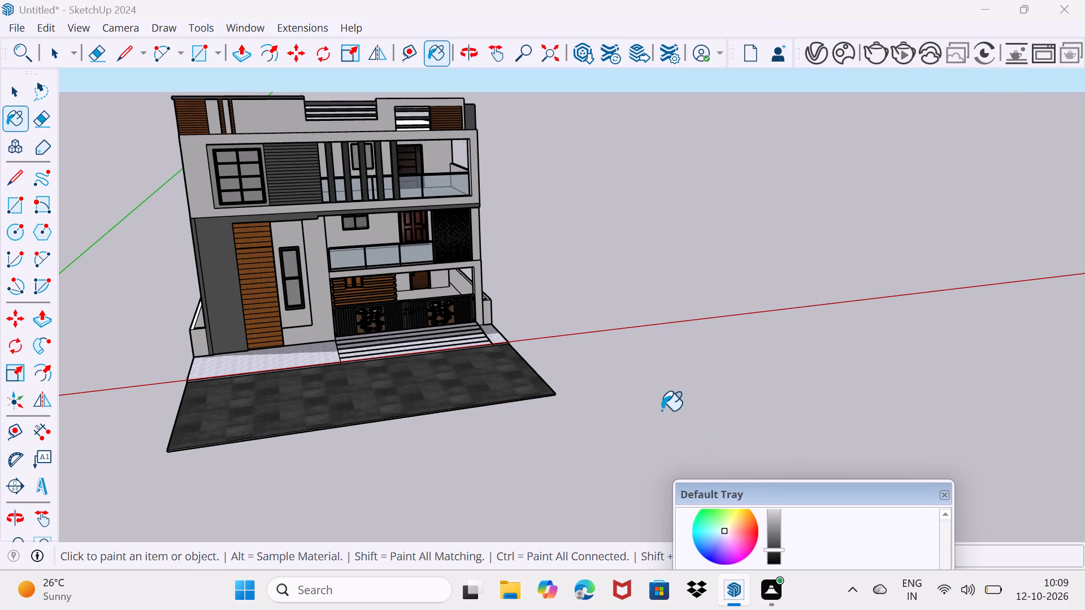
{"action": "key", "text": "space"}
{"action": "key", "text": "space"}
{"action": "key", "text": "space"}
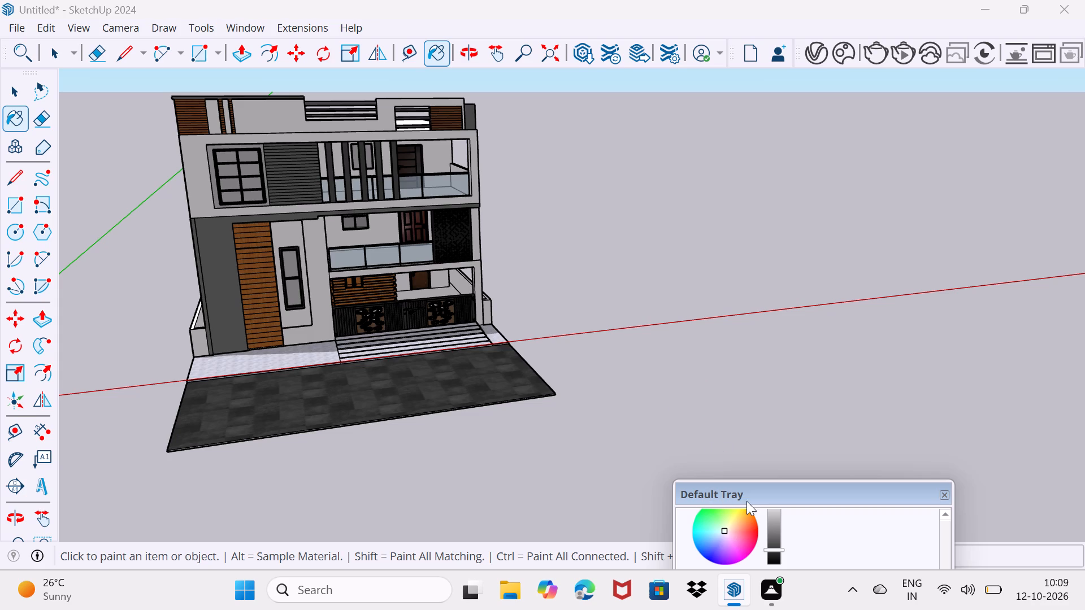
{"action": "left_click_drag", "start_coordinate": [753, 500], "coordinate": [765, 561]}
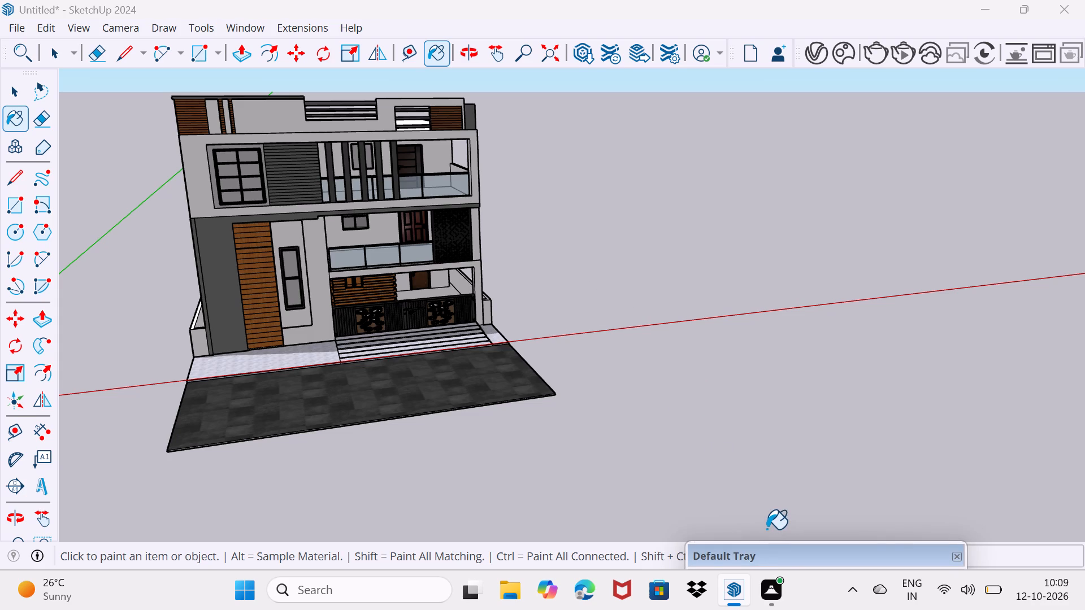
Leave the Paint Bucket and switch to the Select tool.
{"action": "key", "text": "space"}
{"action": "key", "text": "space"}
{"action": "key", "text": "space"}
{"action": "key", "text": "Escape"}
{"action": "key", "text": "space"}
{"action": "key", "text": "space"}
{"action": "scroll", "coordinate": [583, 225], "scroll_direction": "up", "scroll_amount": 2}
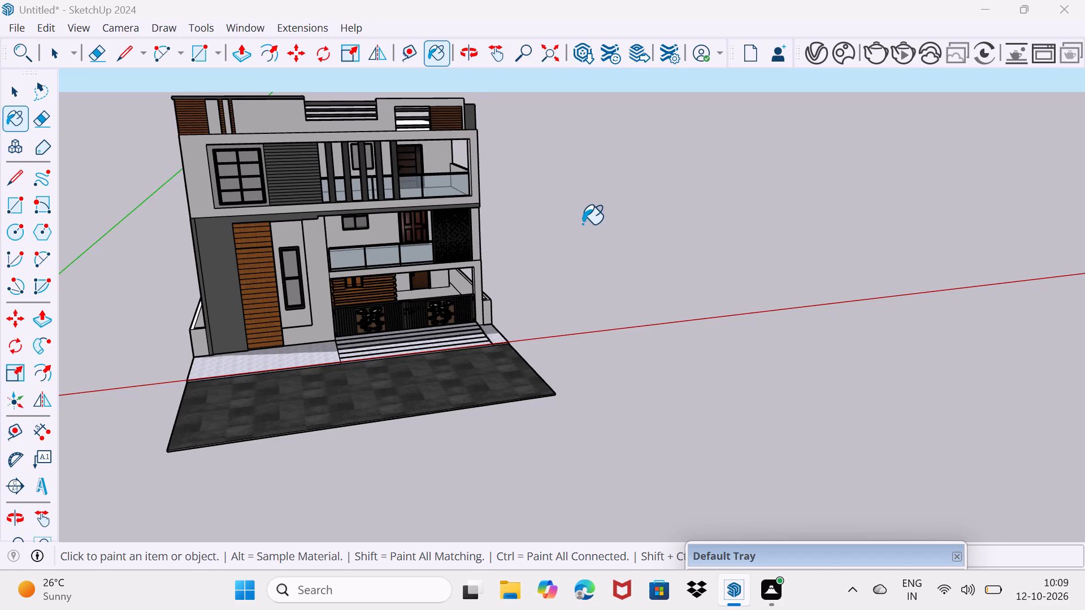
{"action": "key", "text": "space"}
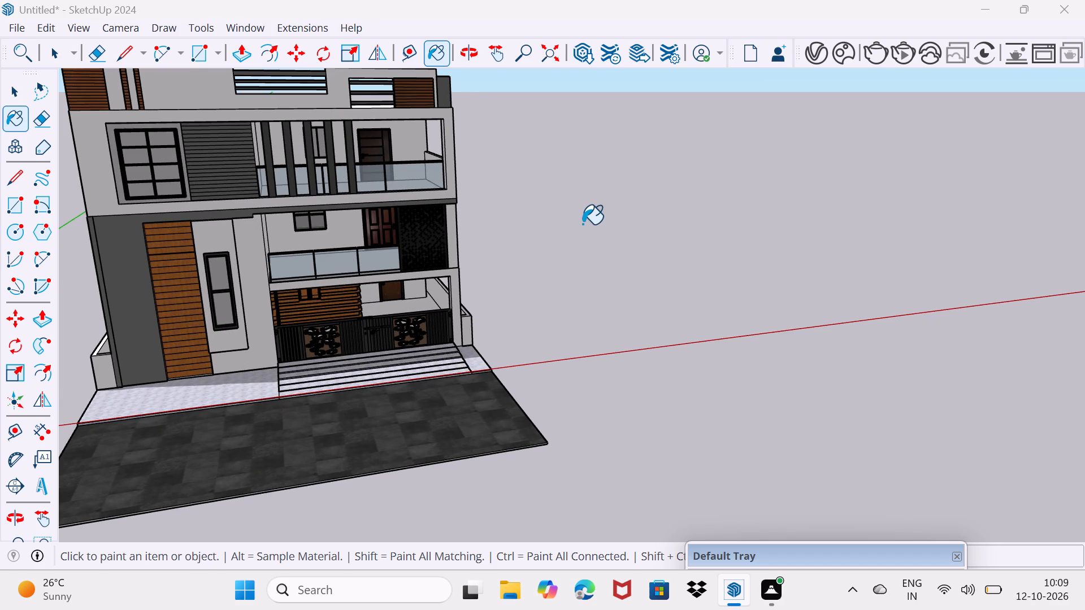
{"action": "key", "text": "space"}
{"action": "key", "text": "space"}
{"action": "key", "text": "space"}
{"action": "scroll", "coordinate": [583, 255], "scroll_direction": "down", "scroll_amount": 2}
{"action": "left_click_drag", "start_coordinate": [583, 288], "coordinate": [591, 284]}
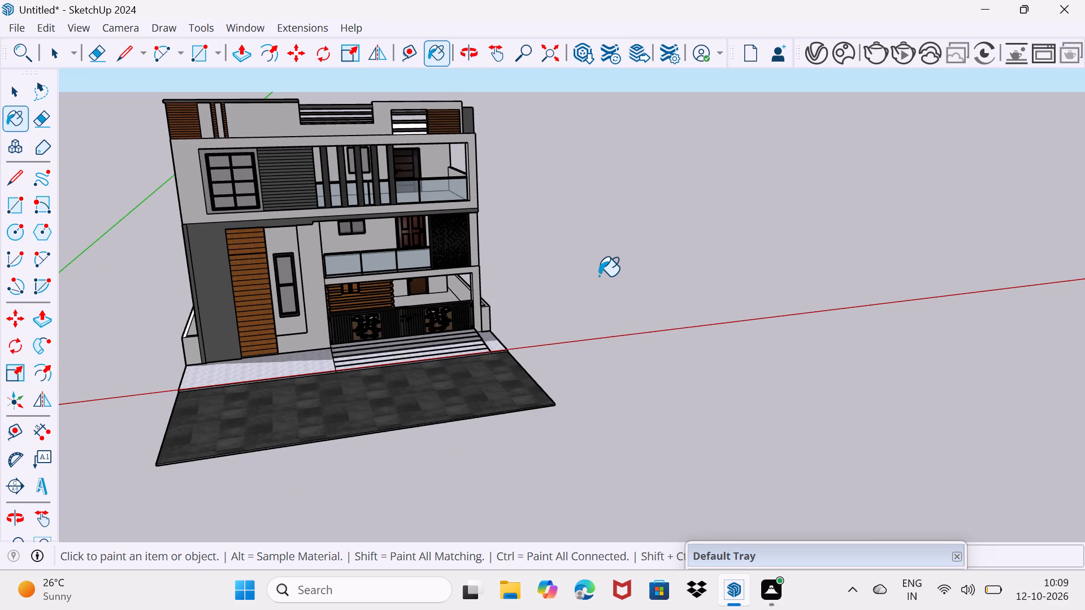
{"action": "key", "text": "Escape"}
{"action": "left_click", "coordinate": [435, 393]}
{"action": "scroll", "coordinate": [437, 393], "scroll_direction": "up", "scroll_amount": 3}
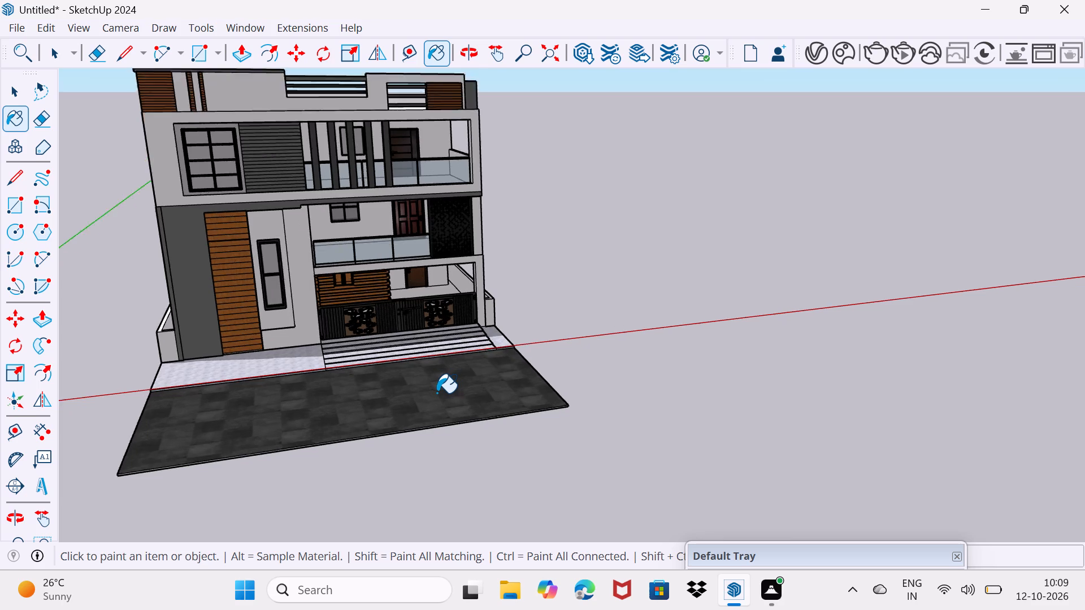
{"action": "middle_click_drag", "start_coordinate": [438, 394], "coordinate": [374, 381]}
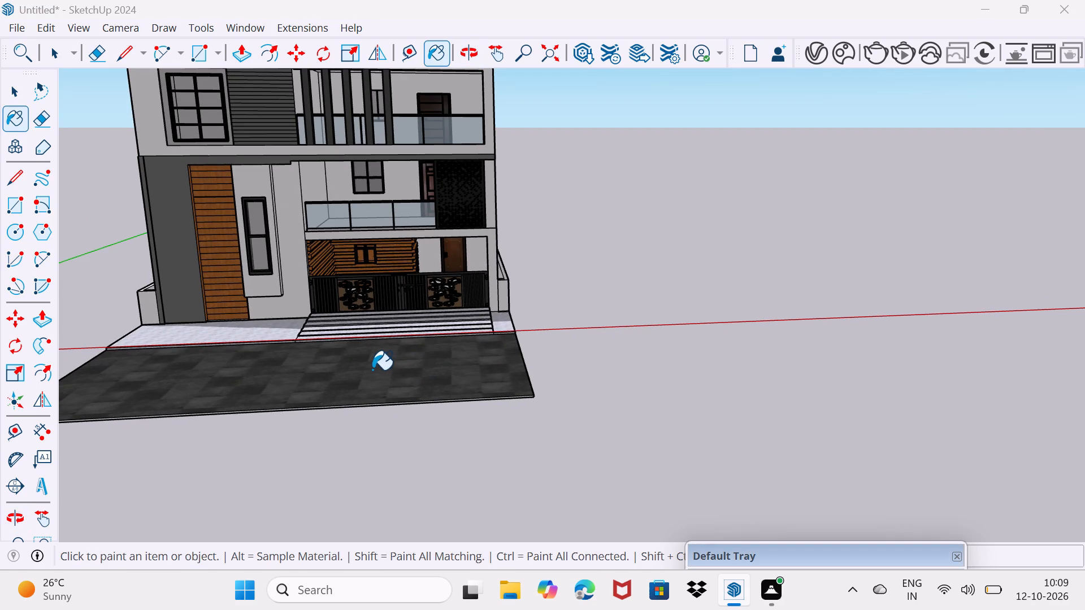
{"action": "key", "text": "space"}
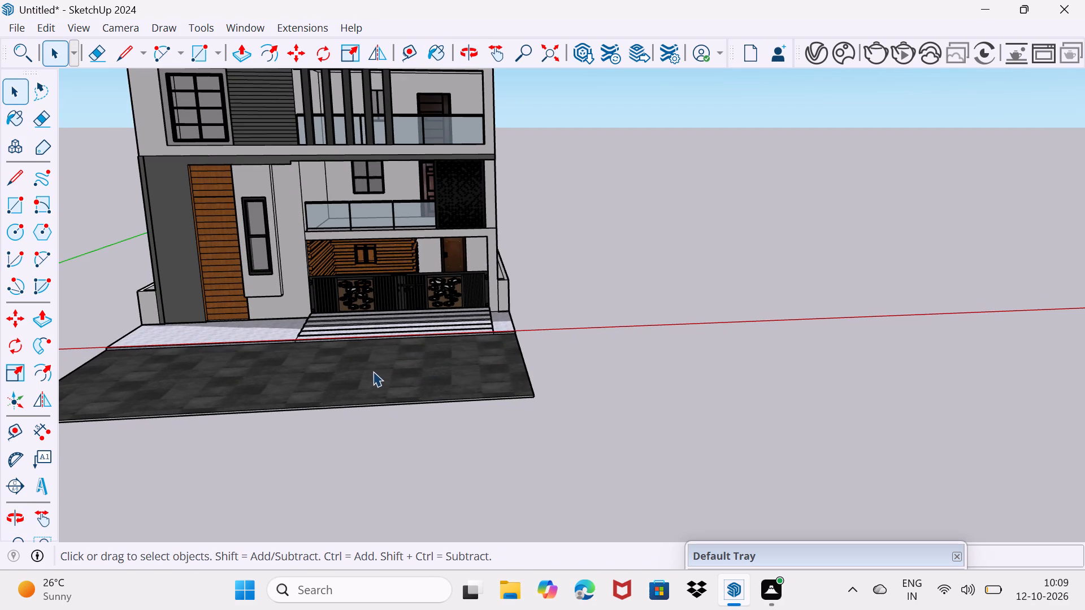
Examine the dark-tiled forecourt, the marble gate steps and the whole front facade from ground level and from farther away.
{"action": "middle_click_drag", "start_coordinate": [342, 344], "coordinate": [423, 358], "text": "shift"}
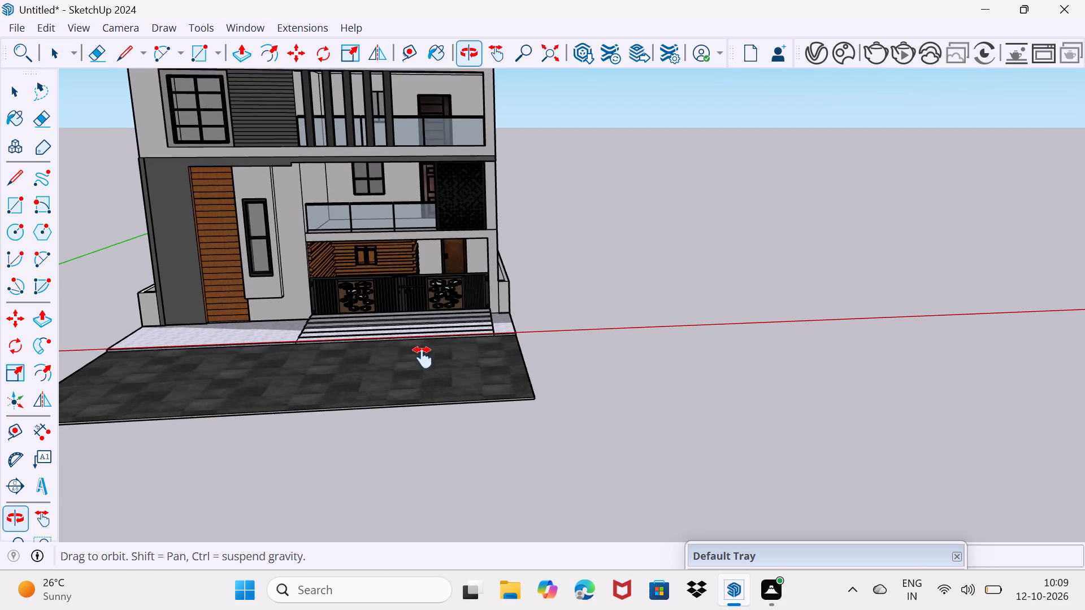
{"action": "middle_click_drag", "start_coordinate": [423, 358], "coordinate": [463, 362], "text": "shift"}
{"action": "scroll", "coordinate": [374, 346], "scroll_direction": "up", "scroll_amount": 3}
{"action": "middle_click_drag", "start_coordinate": [413, 378], "coordinate": [409, 378]}
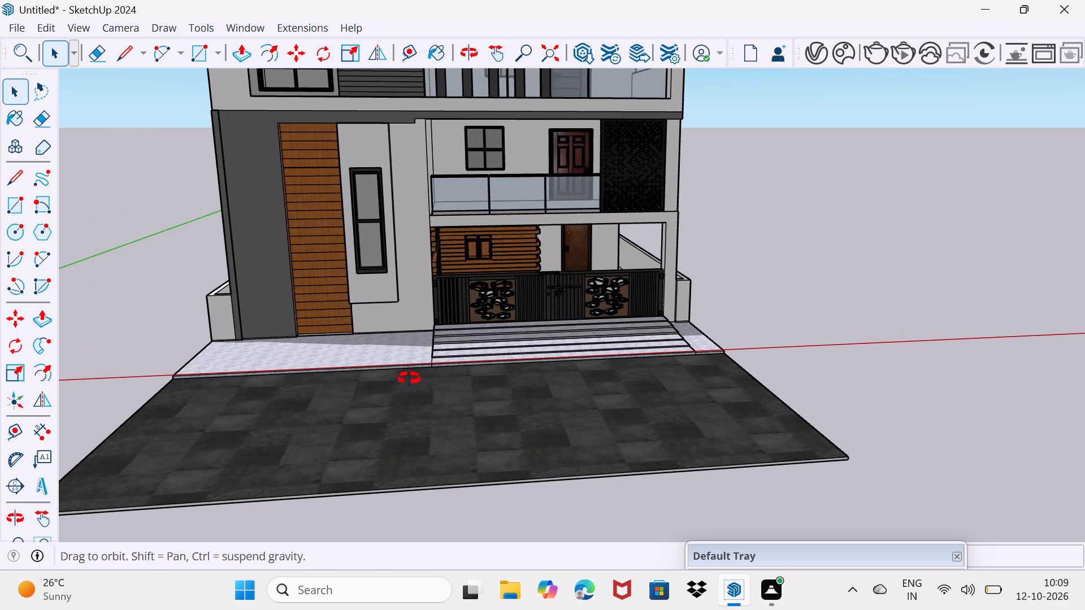
{"action": "middle_click_drag", "start_coordinate": [409, 378], "coordinate": [348, 520]}
{"action": "scroll", "coordinate": [363, 496], "scroll_direction": "up", "scroll_amount": 2}
{"action": "middle_click_drag", "start_coordinate": [383, 511], "coordinate": [422, 430]}
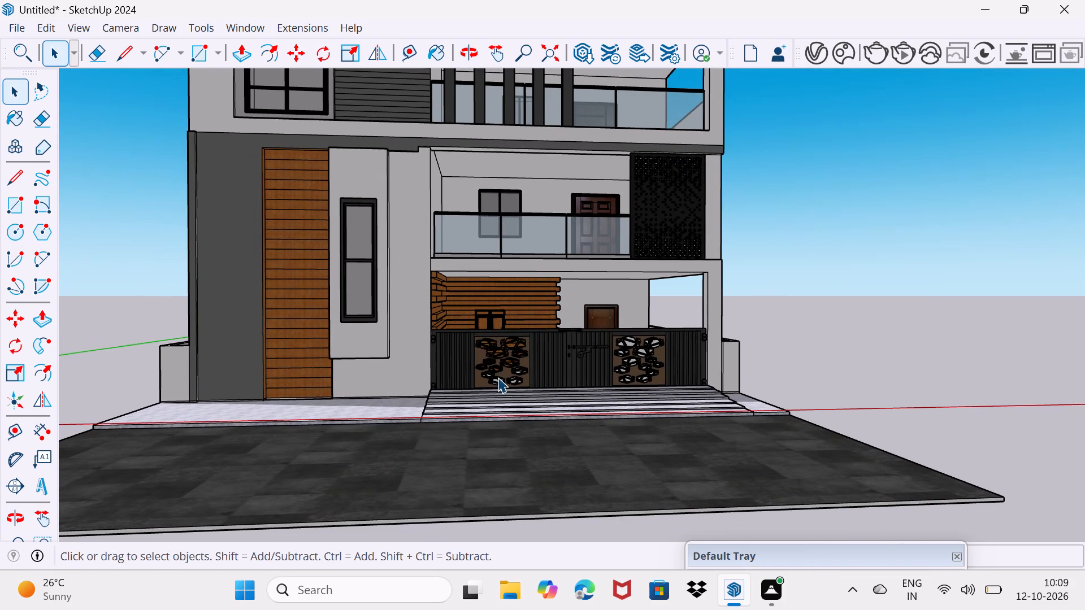
{"action": "middle_click_drag", "start_coordinate": [497, 381], "coordinate": [457, 526]}
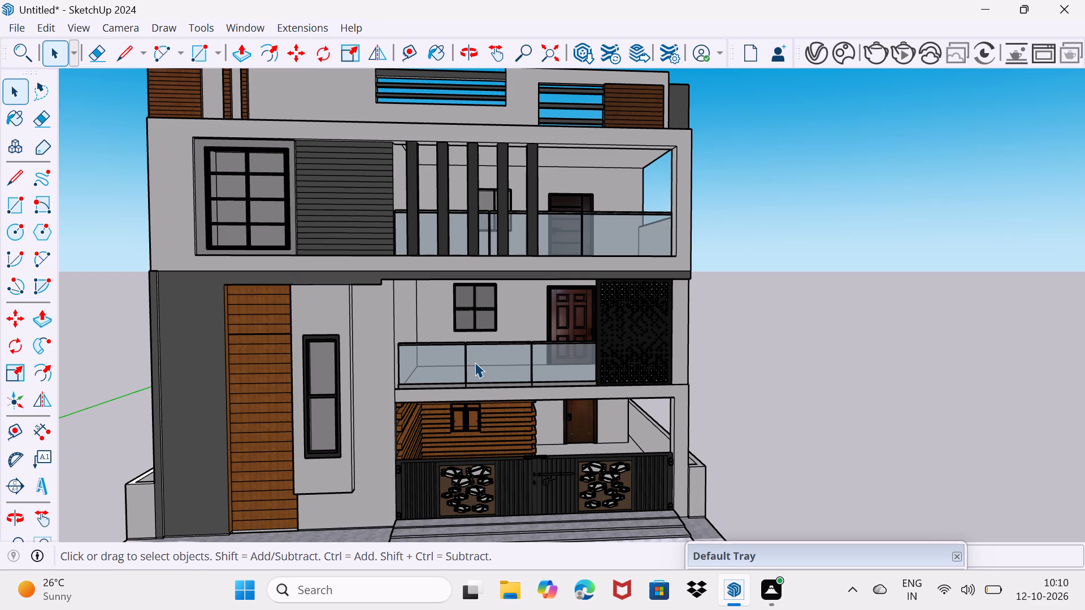
{"action": "scroll", "coordinate": [279, 402], "scroll_direction": "down", "scroll_amount": 3}
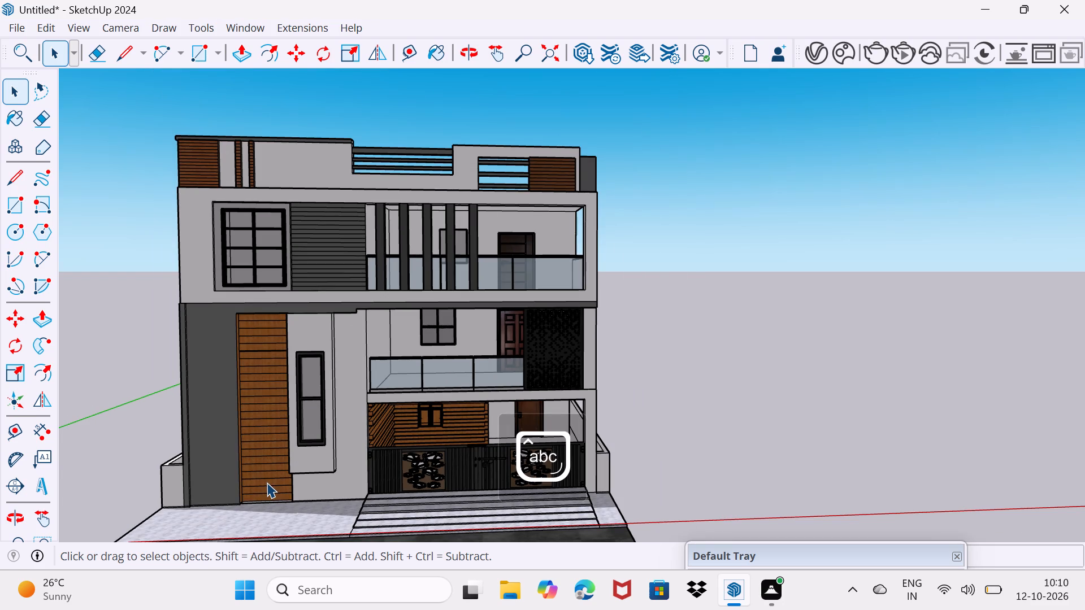
{"action": "middle_click_drag", "start_coordinate": [268, 480], "coordinate": [263, 476], "text": "ctrl"}
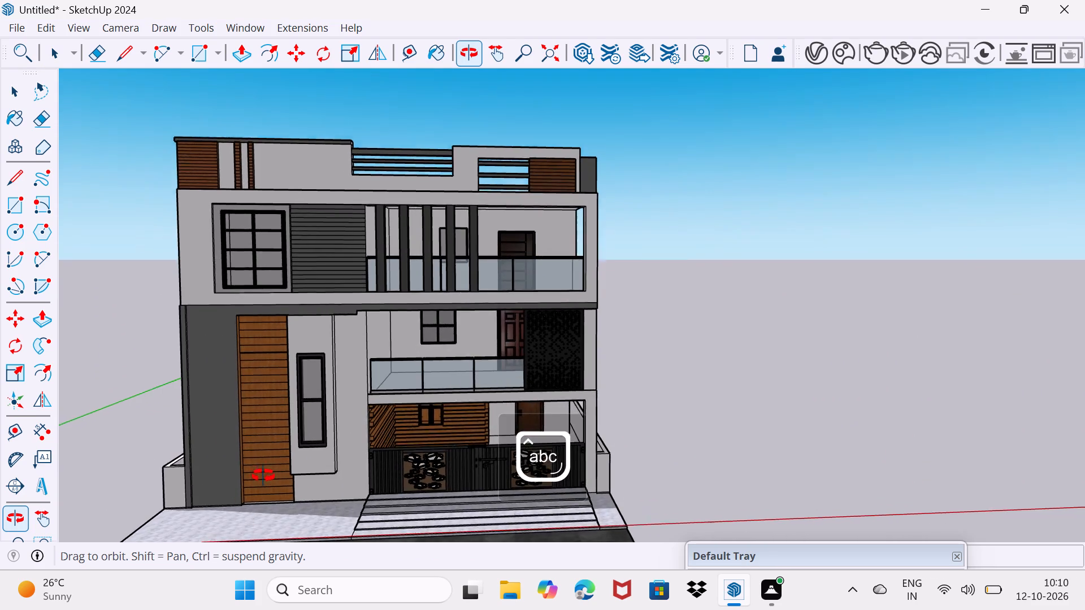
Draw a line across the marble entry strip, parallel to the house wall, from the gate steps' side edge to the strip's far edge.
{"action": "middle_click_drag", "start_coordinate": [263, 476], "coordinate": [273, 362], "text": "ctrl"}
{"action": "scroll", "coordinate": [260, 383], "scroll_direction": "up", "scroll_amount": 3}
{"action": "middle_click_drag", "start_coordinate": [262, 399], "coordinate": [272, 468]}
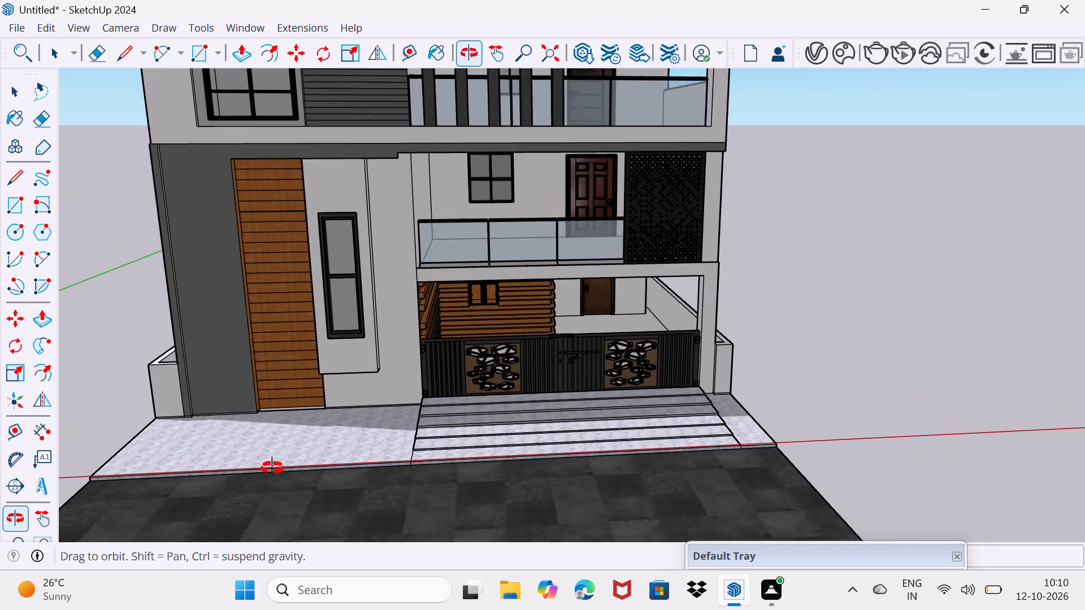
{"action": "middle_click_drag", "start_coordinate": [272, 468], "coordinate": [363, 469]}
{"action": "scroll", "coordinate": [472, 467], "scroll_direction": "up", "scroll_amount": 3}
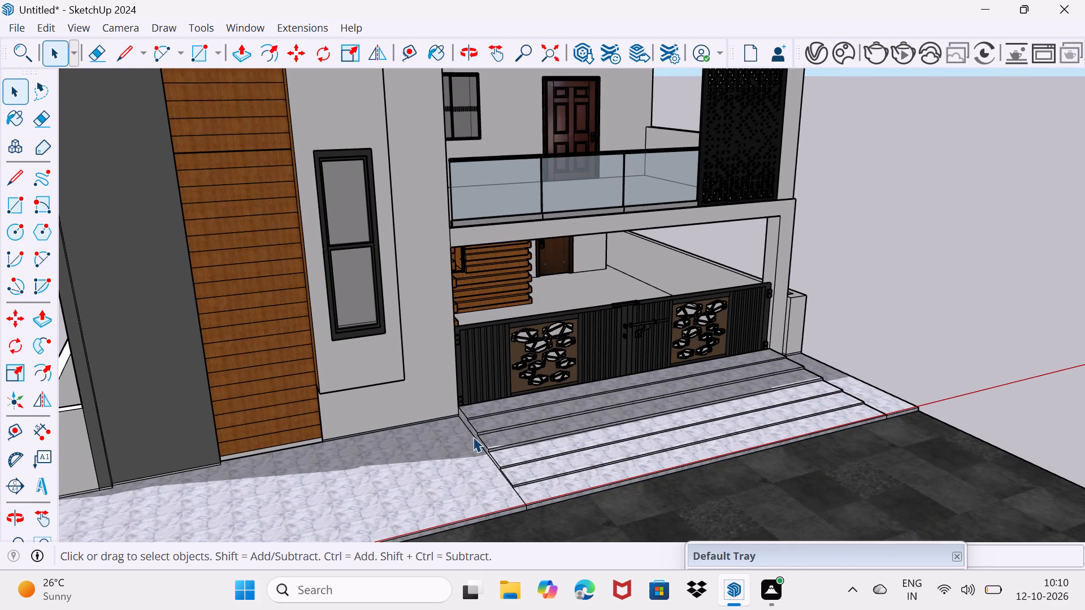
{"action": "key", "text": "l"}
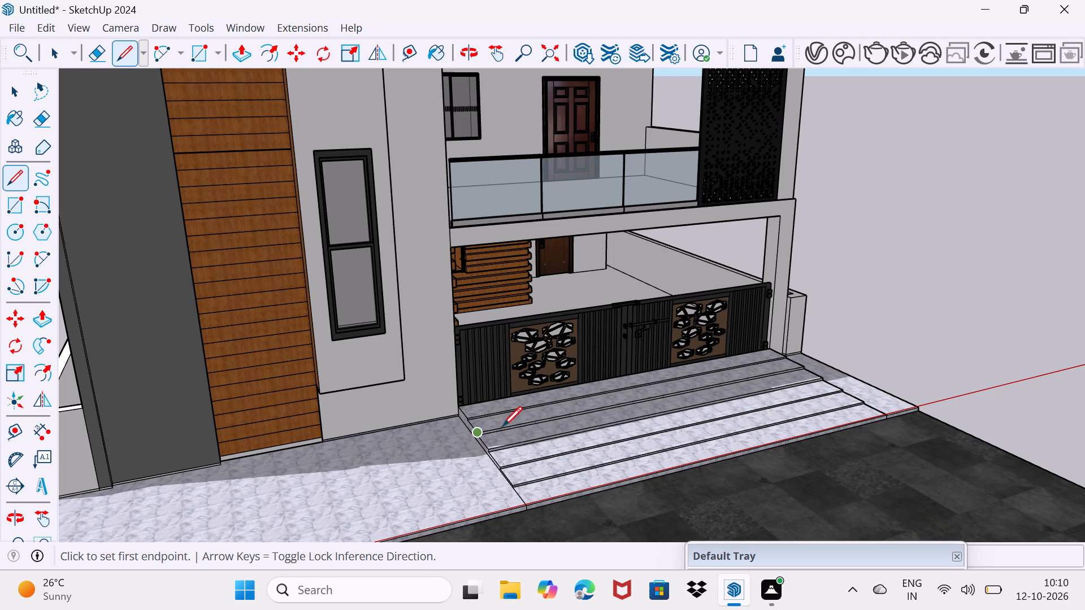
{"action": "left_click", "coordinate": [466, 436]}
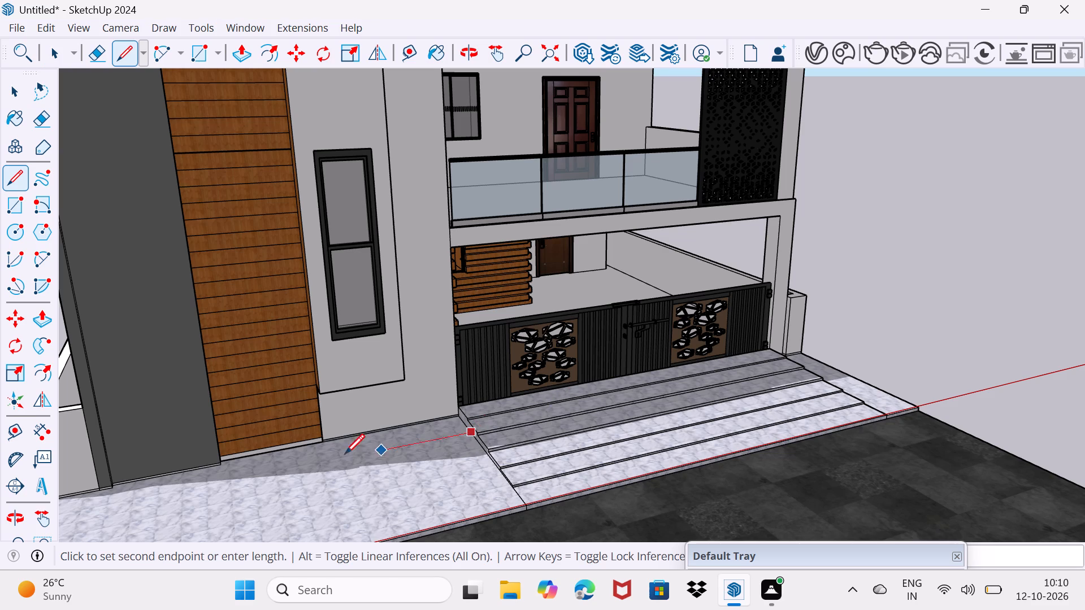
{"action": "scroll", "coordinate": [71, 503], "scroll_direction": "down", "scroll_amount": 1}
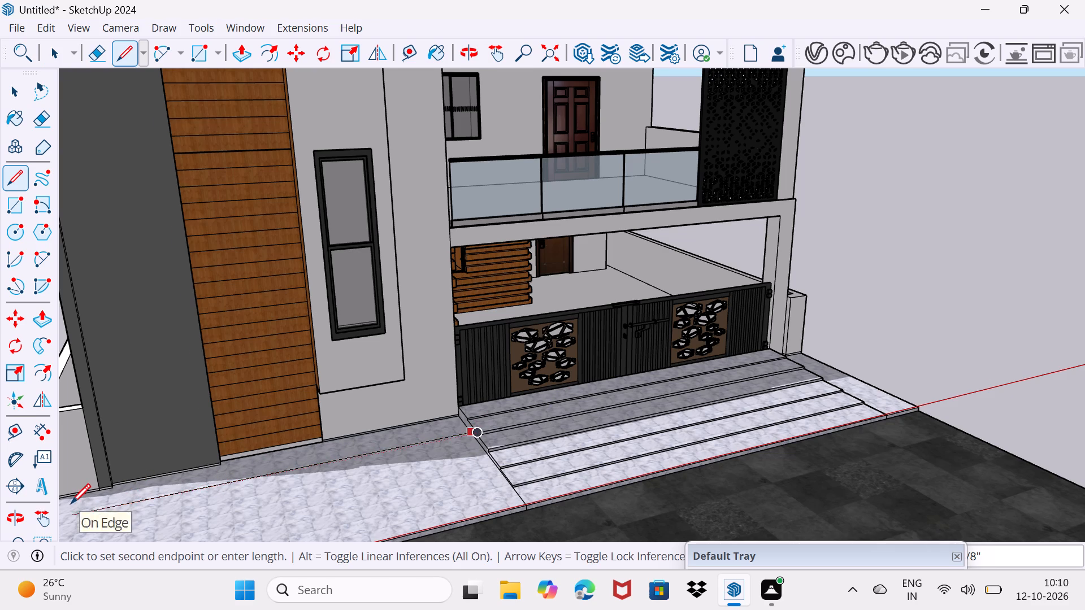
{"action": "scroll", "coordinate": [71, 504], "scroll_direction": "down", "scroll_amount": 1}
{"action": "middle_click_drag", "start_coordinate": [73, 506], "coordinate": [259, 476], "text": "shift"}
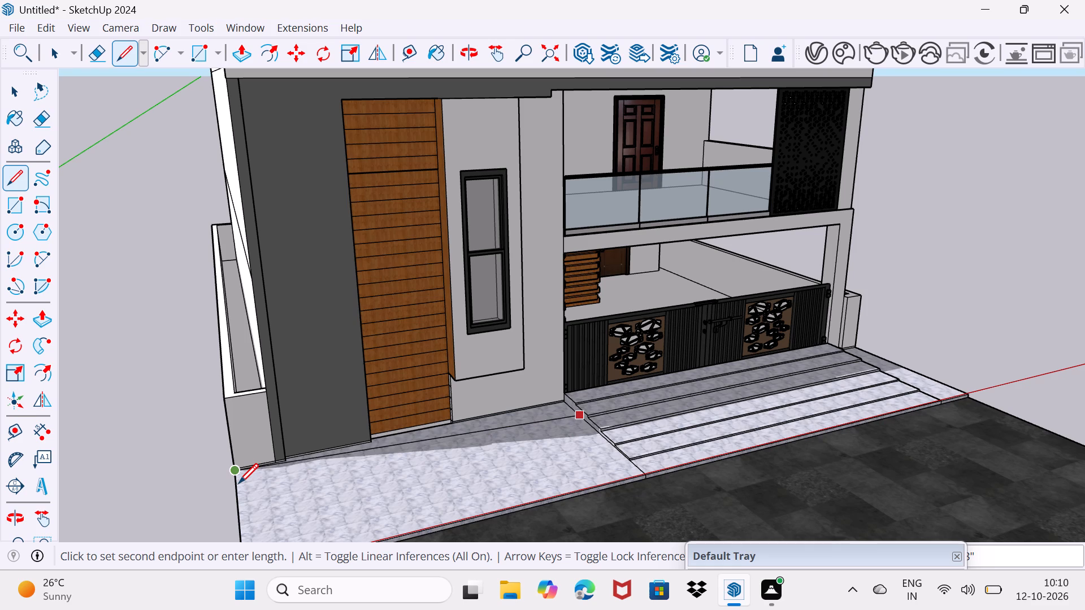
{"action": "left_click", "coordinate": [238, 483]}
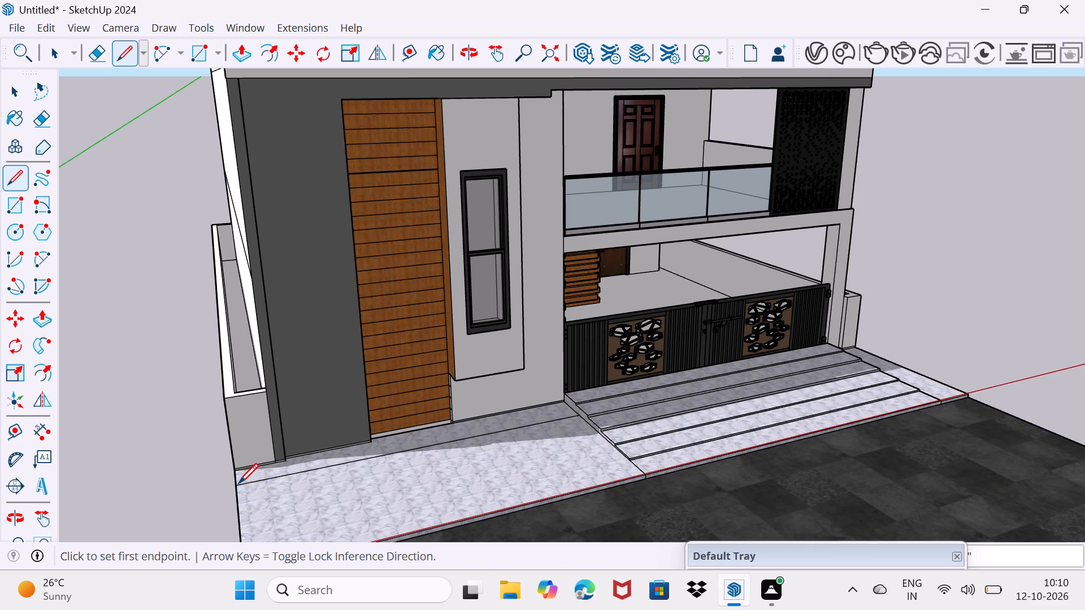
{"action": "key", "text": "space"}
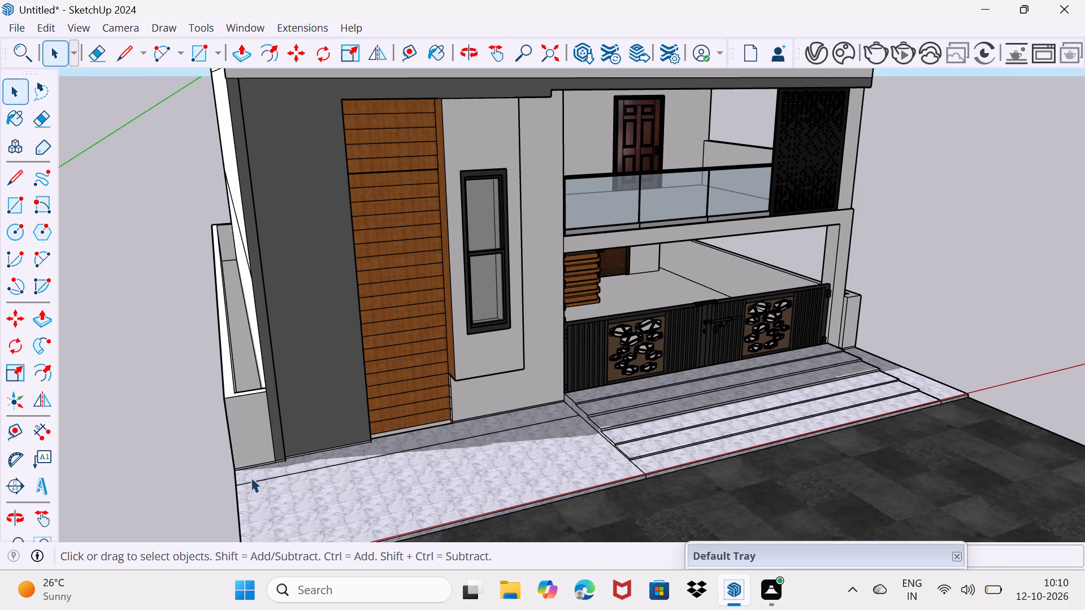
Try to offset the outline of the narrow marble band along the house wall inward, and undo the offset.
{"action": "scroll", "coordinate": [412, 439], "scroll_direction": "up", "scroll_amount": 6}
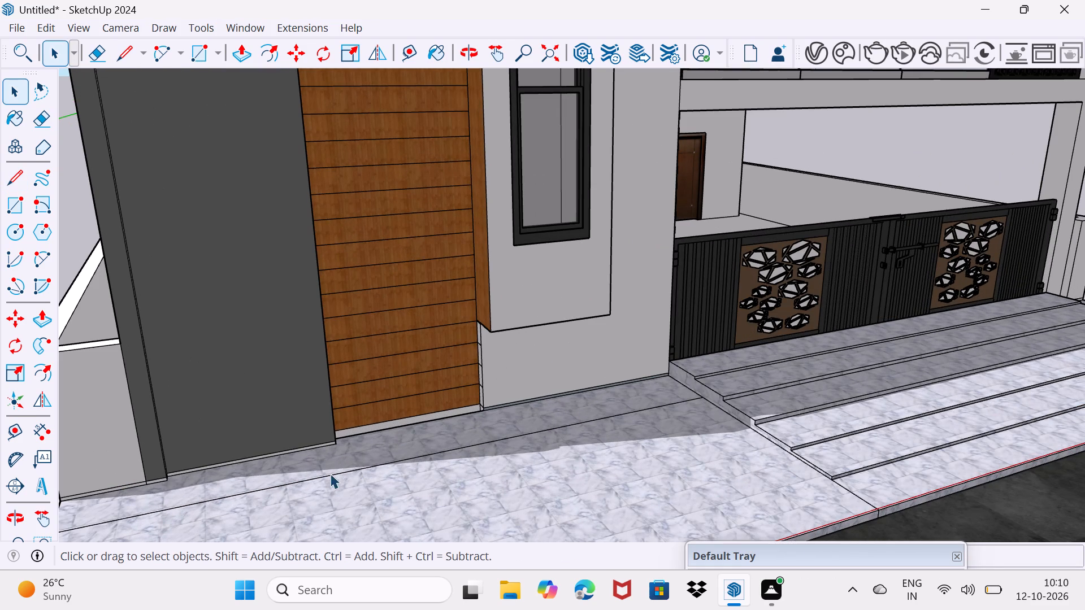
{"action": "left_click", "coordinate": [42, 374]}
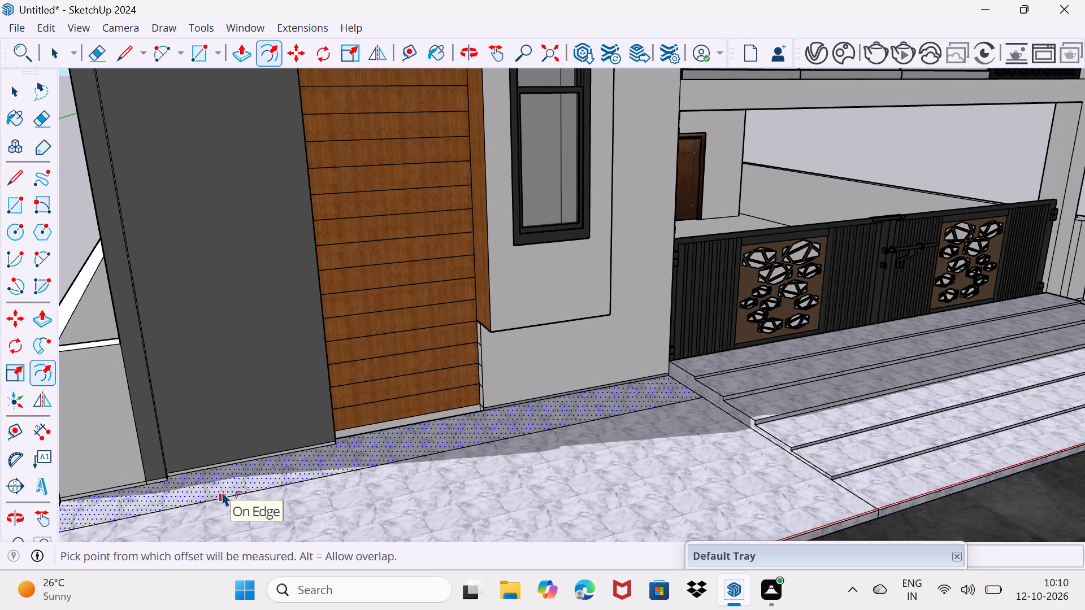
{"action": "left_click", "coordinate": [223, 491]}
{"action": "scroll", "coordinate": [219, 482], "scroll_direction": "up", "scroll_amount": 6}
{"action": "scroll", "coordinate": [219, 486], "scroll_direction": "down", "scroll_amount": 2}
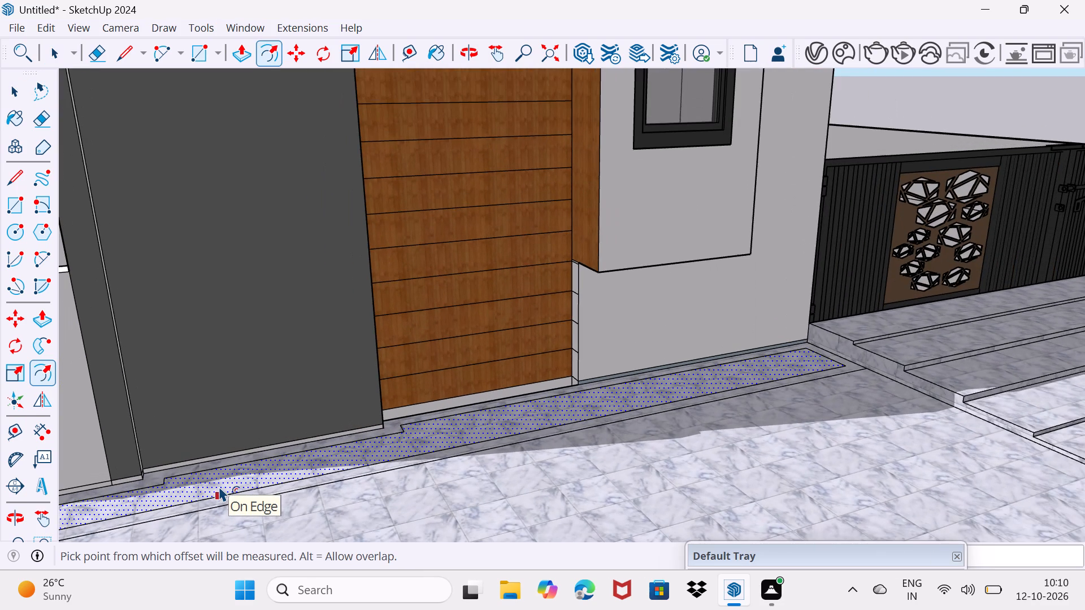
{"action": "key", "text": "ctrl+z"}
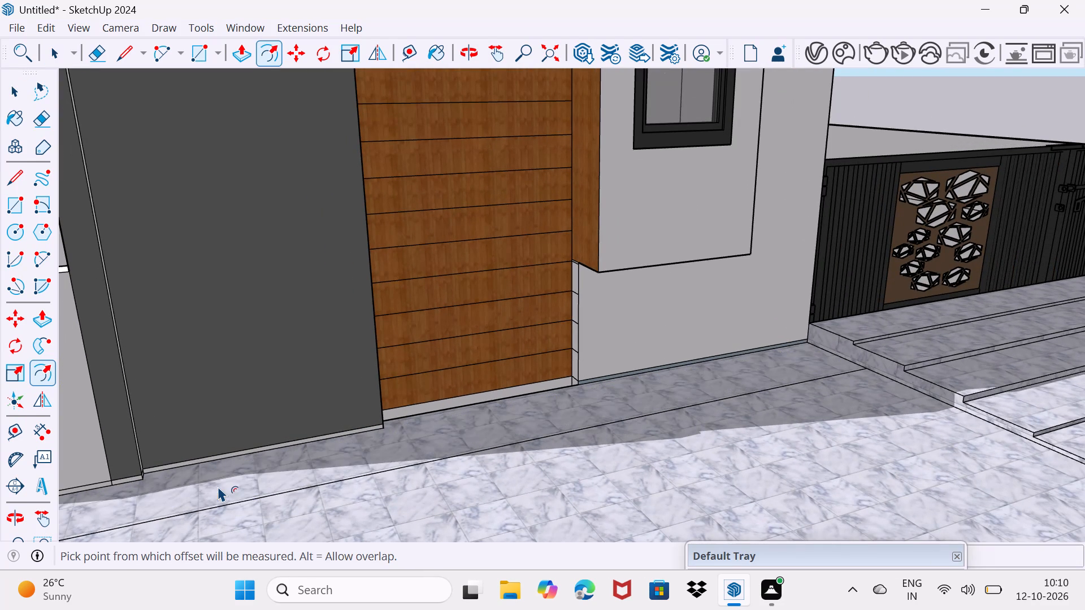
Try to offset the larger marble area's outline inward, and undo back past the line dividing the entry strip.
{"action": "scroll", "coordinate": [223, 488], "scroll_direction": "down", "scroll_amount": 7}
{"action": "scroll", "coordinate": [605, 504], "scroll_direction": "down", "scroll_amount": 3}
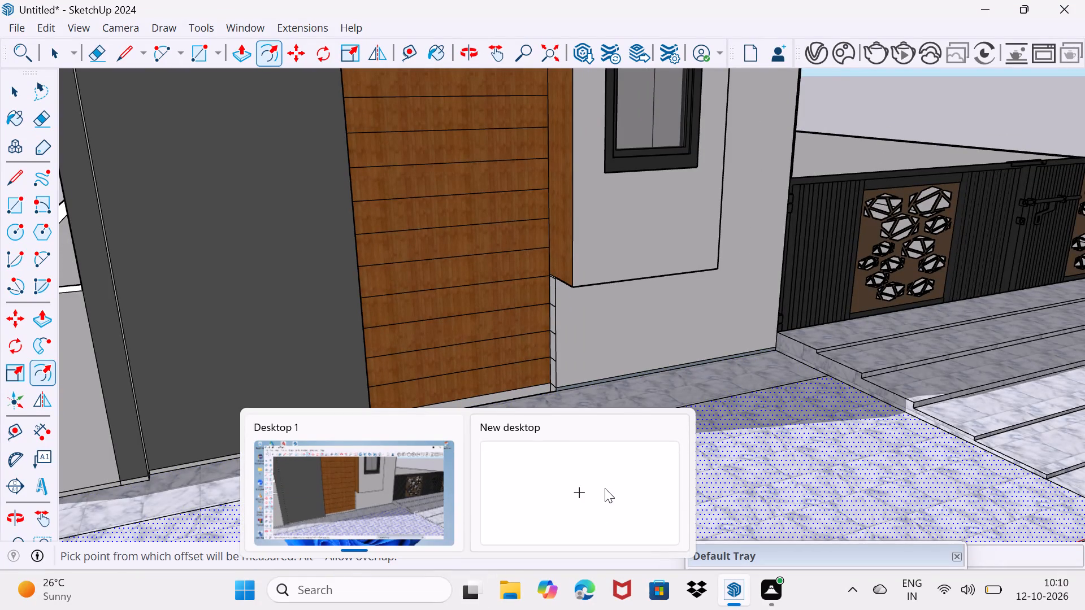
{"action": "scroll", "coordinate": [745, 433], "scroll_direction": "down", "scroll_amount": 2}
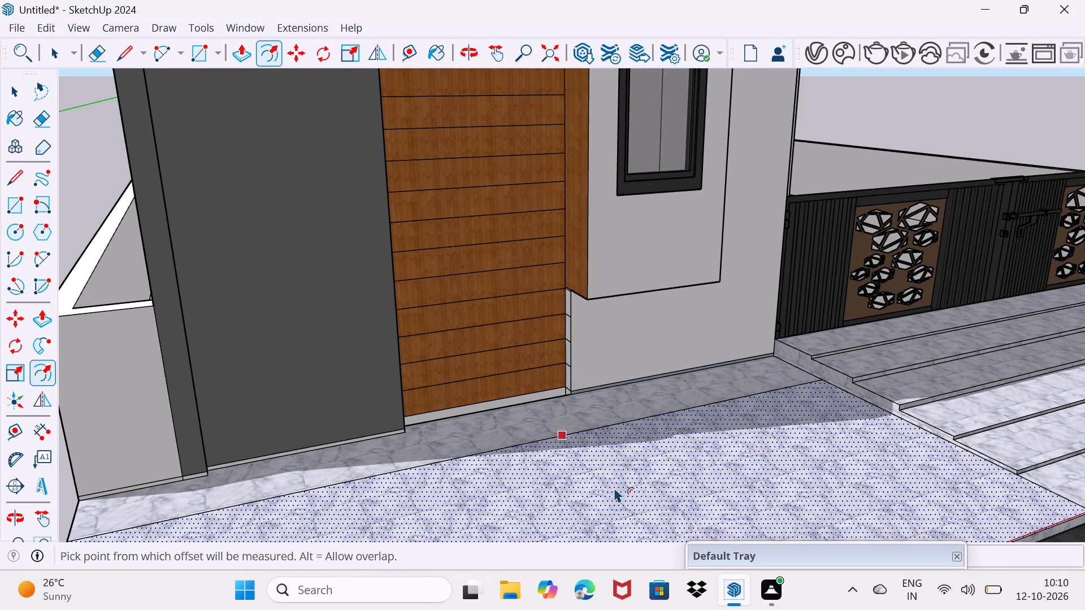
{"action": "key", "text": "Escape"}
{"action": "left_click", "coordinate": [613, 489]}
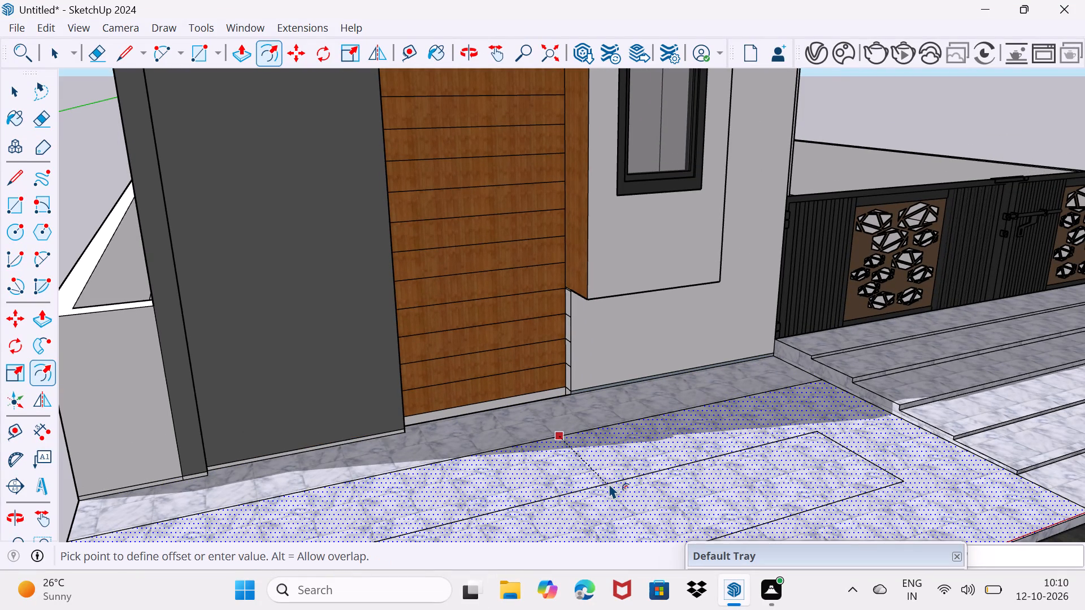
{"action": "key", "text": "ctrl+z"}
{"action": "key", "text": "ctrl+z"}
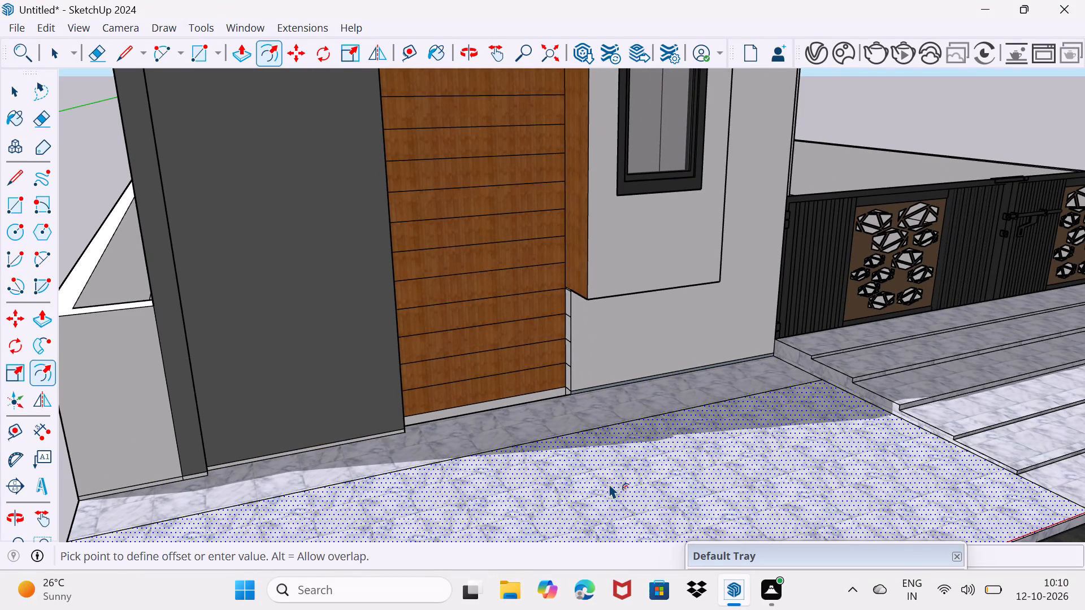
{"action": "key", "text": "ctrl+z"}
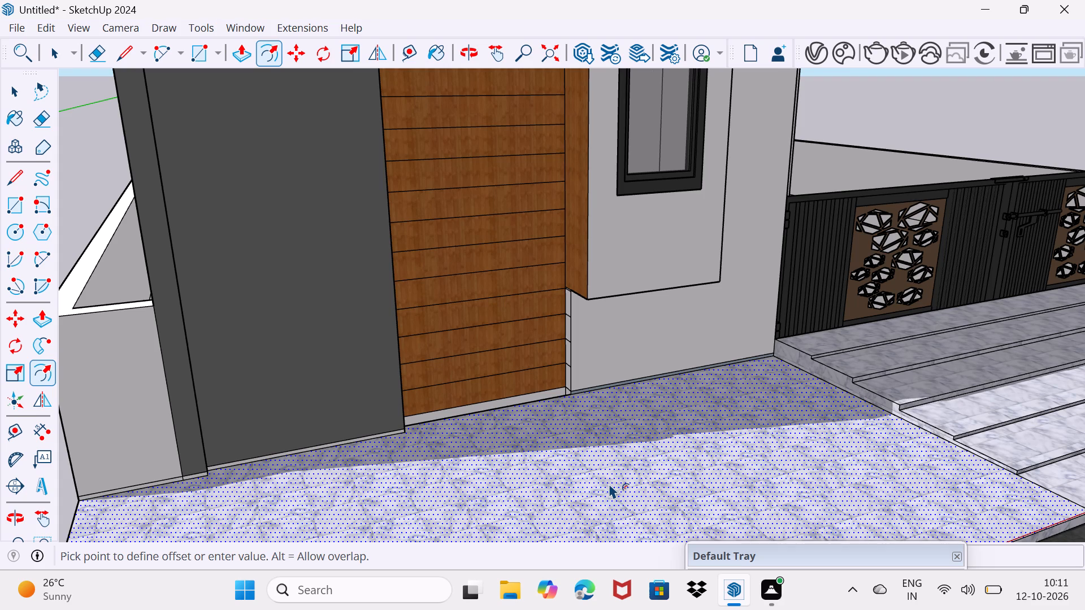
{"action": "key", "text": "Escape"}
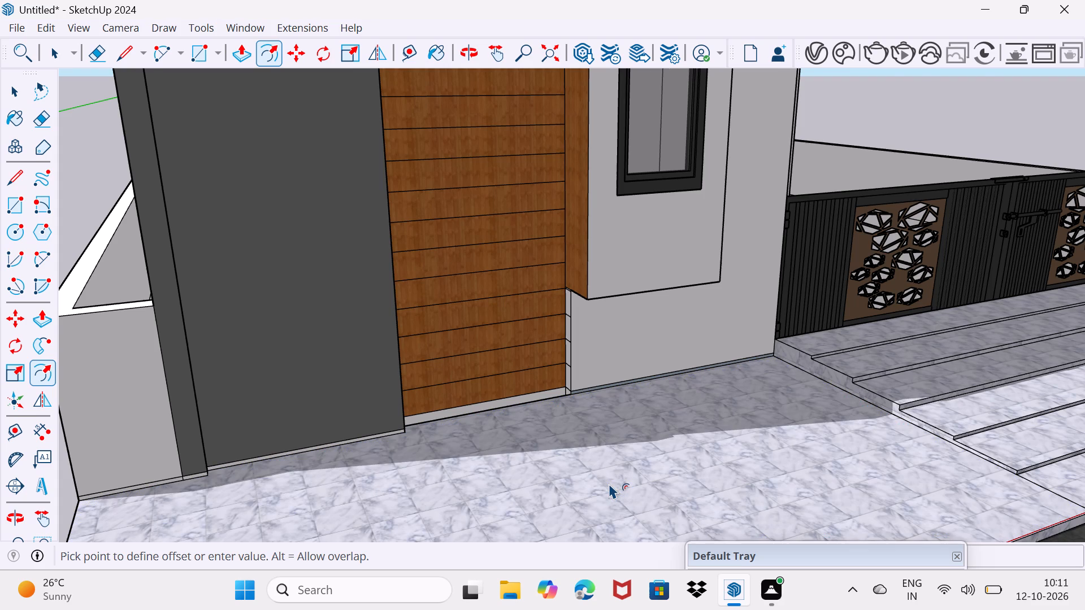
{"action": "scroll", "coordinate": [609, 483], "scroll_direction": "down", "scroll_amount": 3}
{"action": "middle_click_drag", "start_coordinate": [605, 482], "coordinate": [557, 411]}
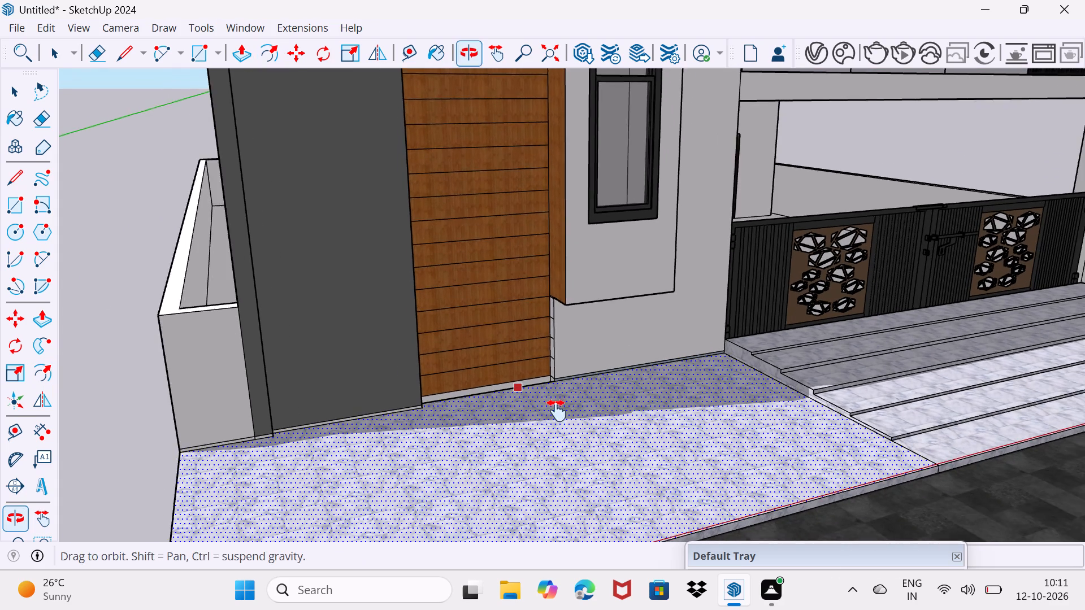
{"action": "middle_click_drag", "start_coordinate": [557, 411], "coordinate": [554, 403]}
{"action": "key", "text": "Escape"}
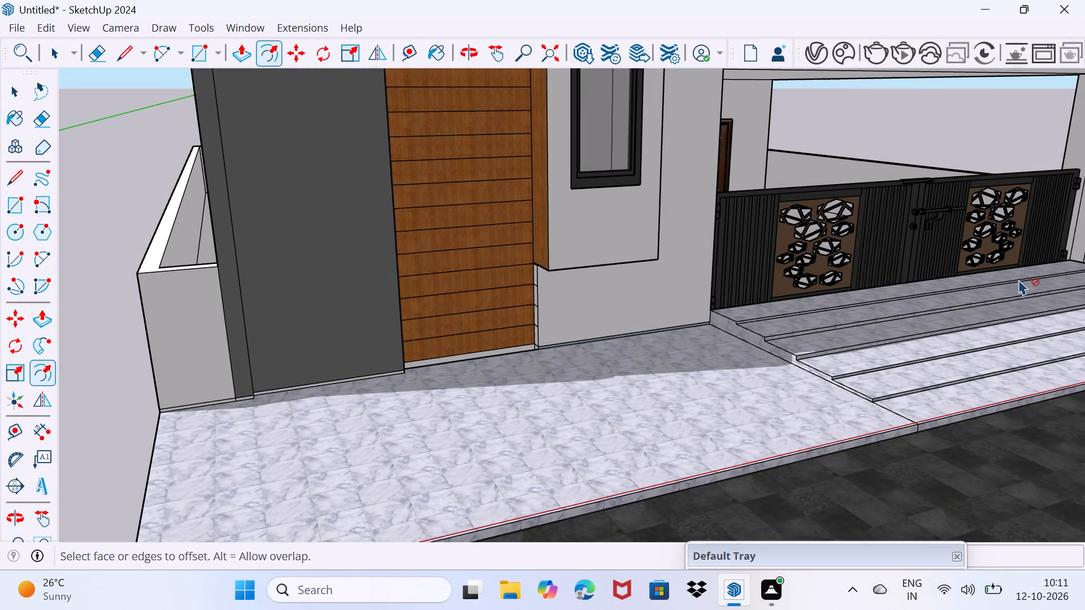
Draw a dividing line across the marble entry strip close to the wall, from the gate steps' side edge to the strip's far edge.
{"action": "scroll", "coordinate": [1018, 280], "scroll_direction": "down", "scroll_amount": 11}
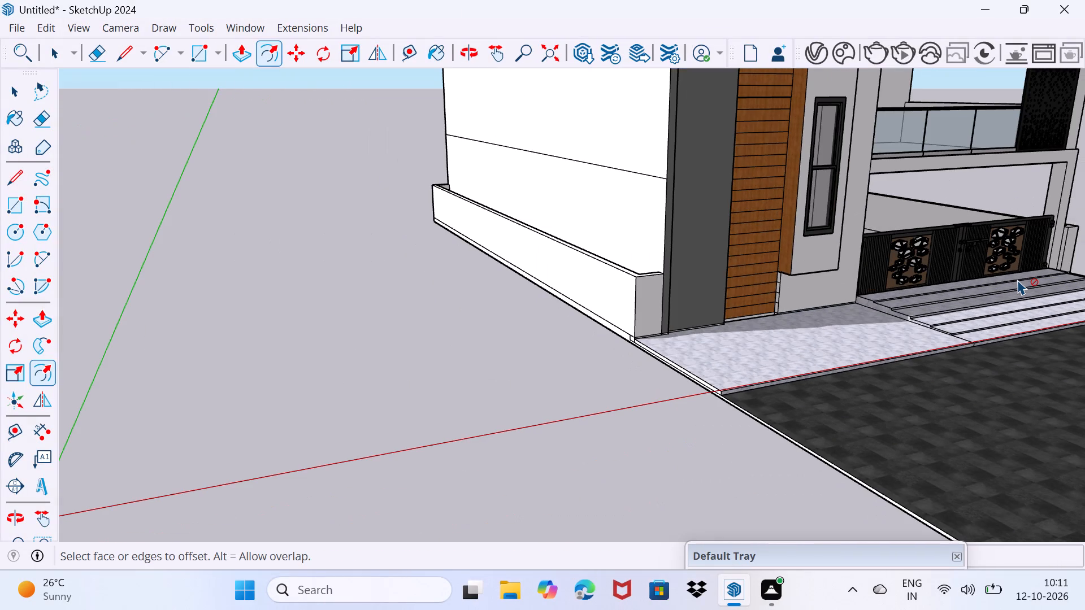
{"action": "scroll", "coordinate": [754, 218], "scroll_direction": "down", "scroll_amount": 1}
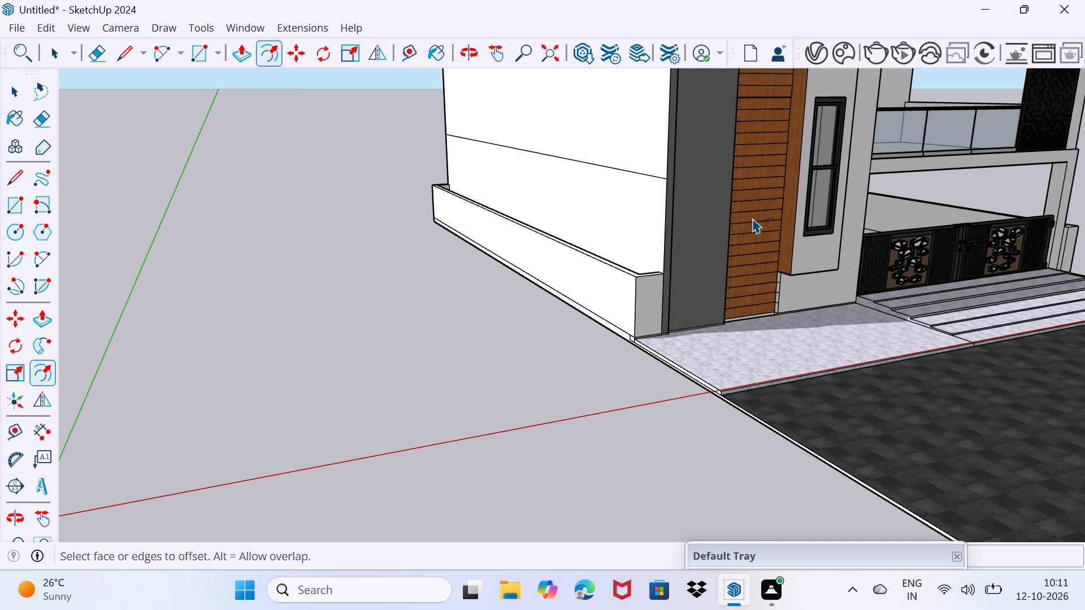
{"action": "scroll", "coordinate": [753, 218], "scroll_direction": "down", "scroll_amount": 2}
{"action": "middle_click_drag", "start_coordinate": [828, 242], "coordinate": [724, 222]}
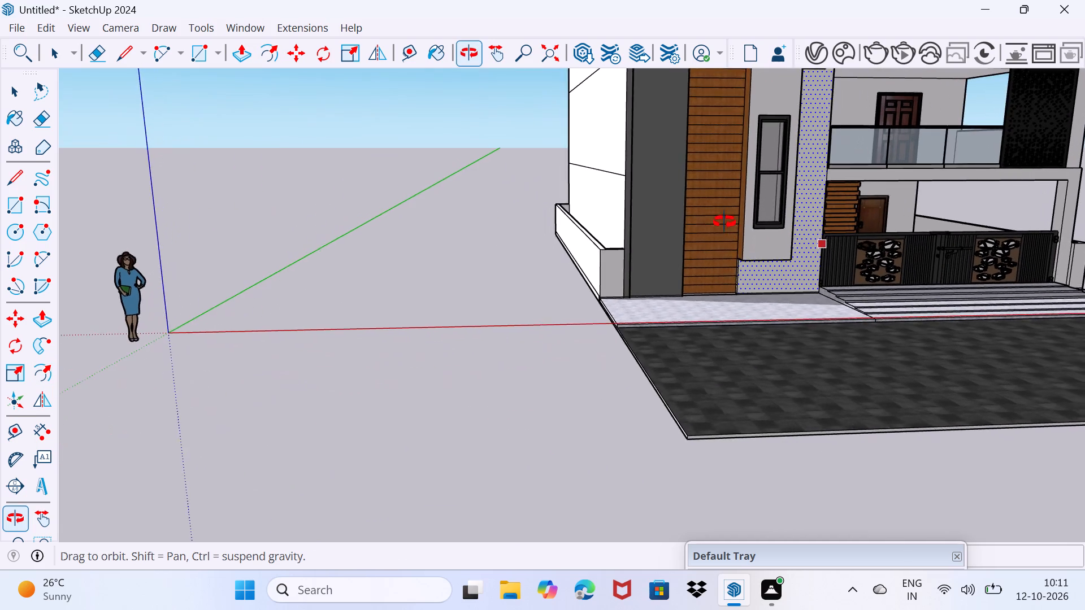
{"action": "middle_click_drag", "start_coordinate": [724, 222], "coordinate": [724, 223]}
{"action": "scroll", "coordinate": [718, 307], "scroll_direction": "up", "scroll_amount": 8}
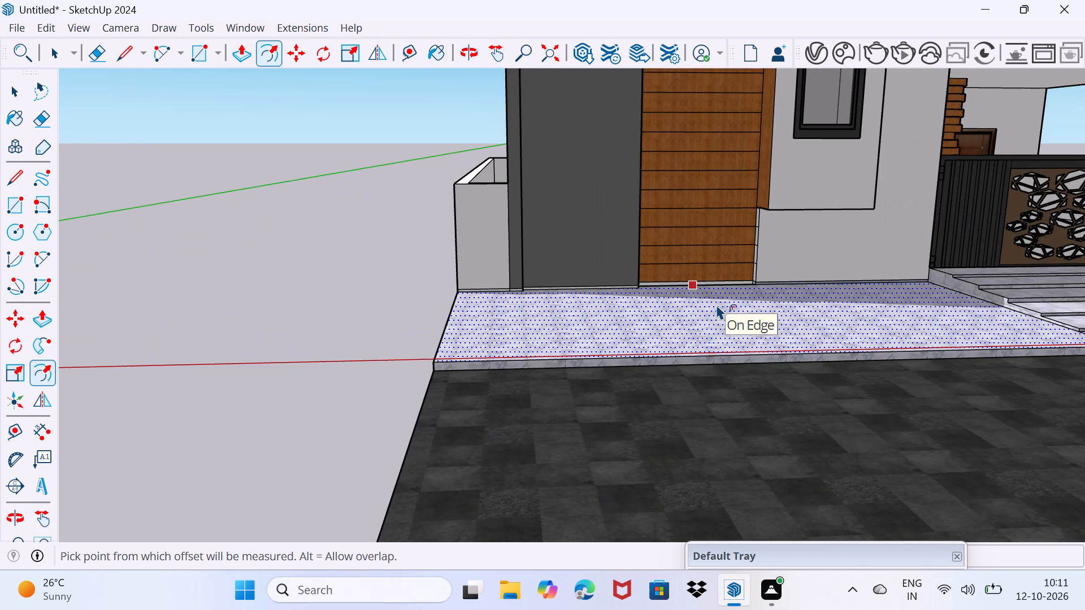
{"action": "key", "text": "l"}
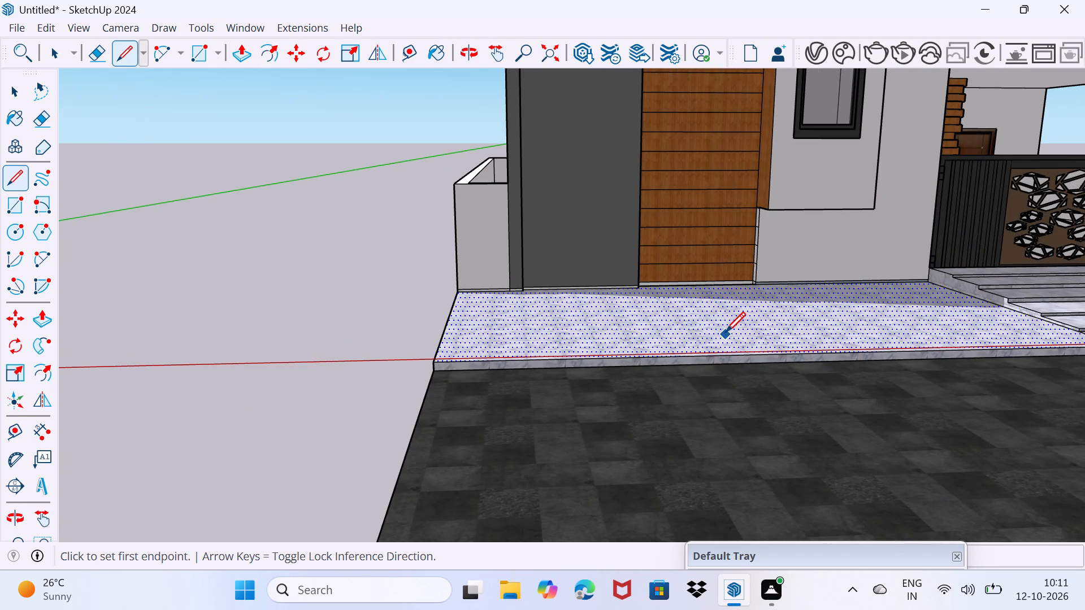
{"action": "scroll", "coordinate": [966, 305], "scroll_direction": "up", "scroll_amount": 7}
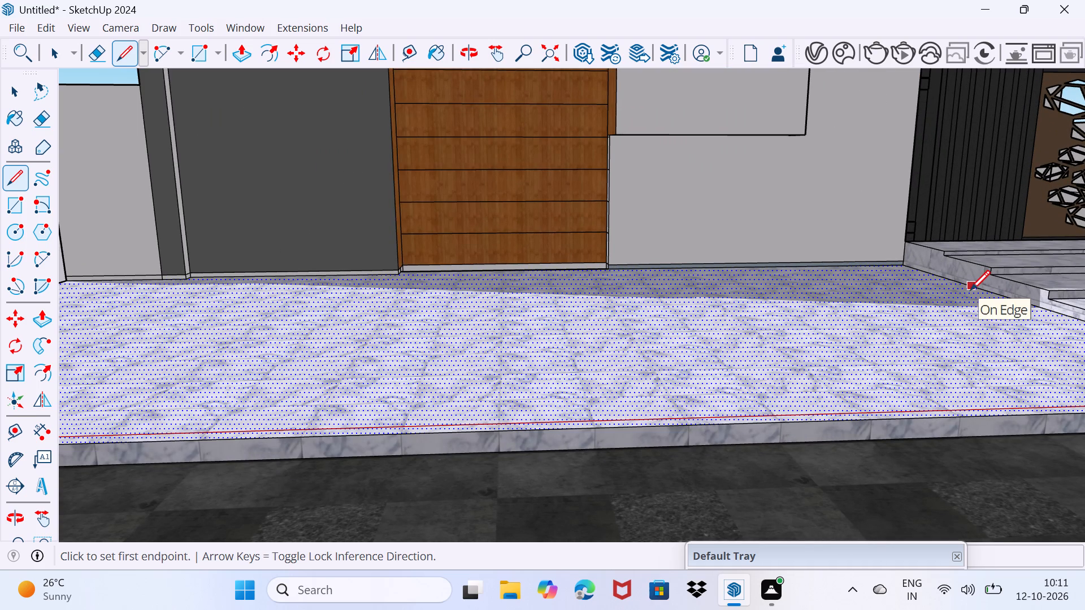
{"action": "left_click", "coordinate": [970, 290]}
{"action": "scroll", "coordinate": [483, 311], "scroll_direction": "down", "scroll_amount": 6}
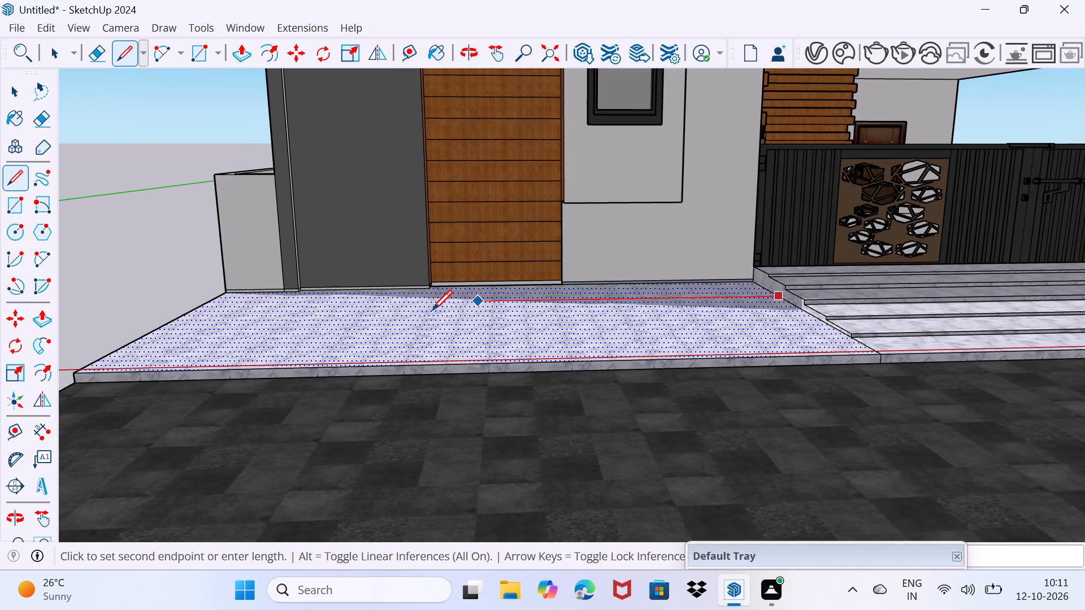
{"action": "scroll", "coordinate": [209, 298], "scroll_direction": "up", "scroll_amount": 3}
{"action": "left_click", "coordinate": [201, 304]}
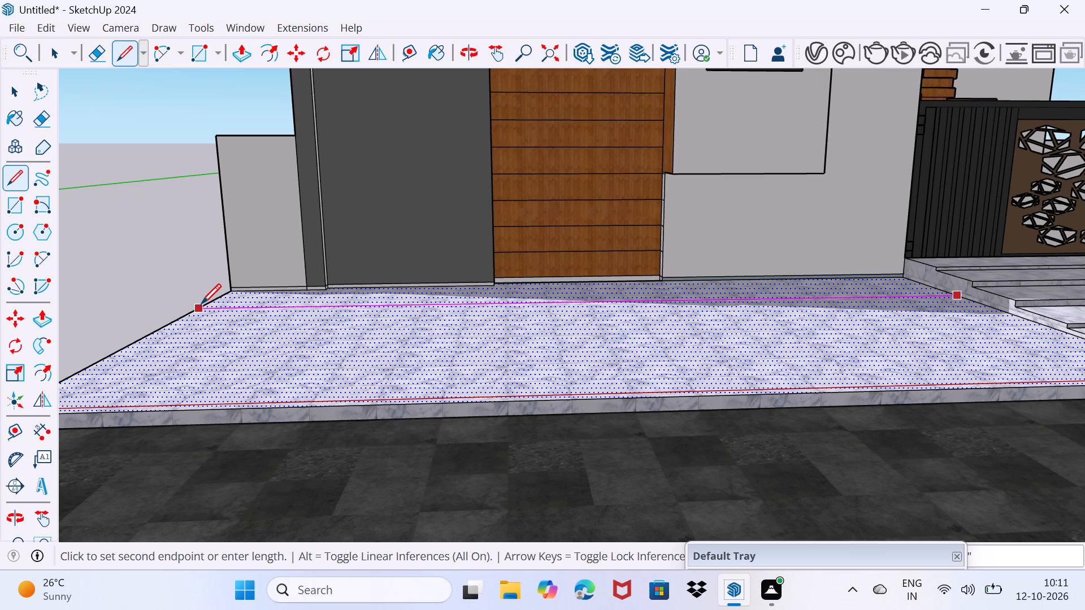
{"action": "key", "text": "space"}
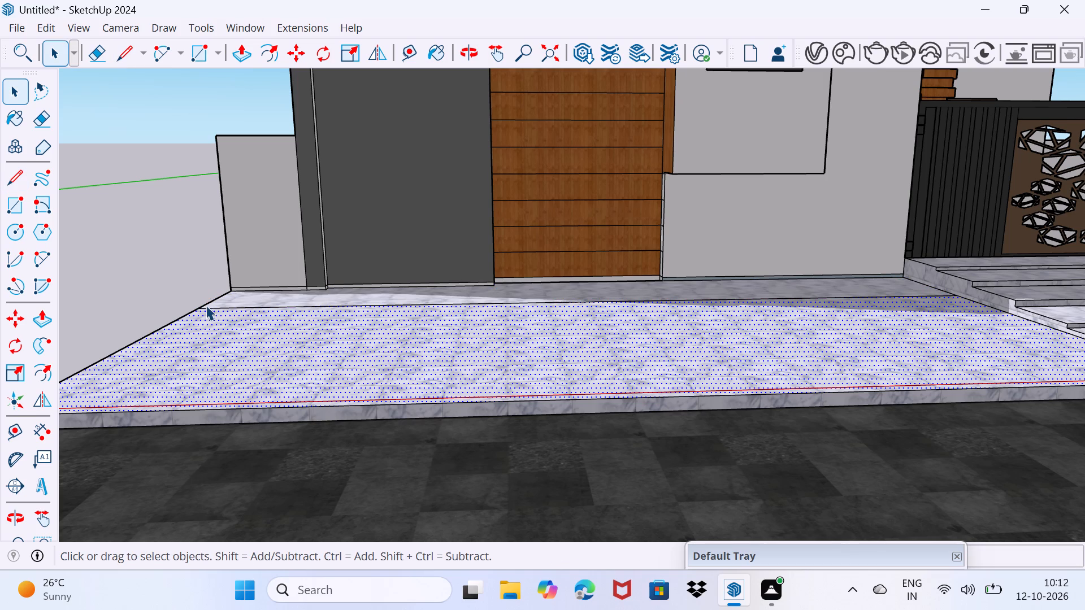
{"action": "left_click_drag", "start_coordinate": [232, 368], "coordinate": [296, 317]}
Offset the outline of the narrow marble band along the house wall slightly inward to form a thin border.
{"action": "scroll", "coordinate": [263, 286], "scroll_direction": "up", "scroll_amount": 4}
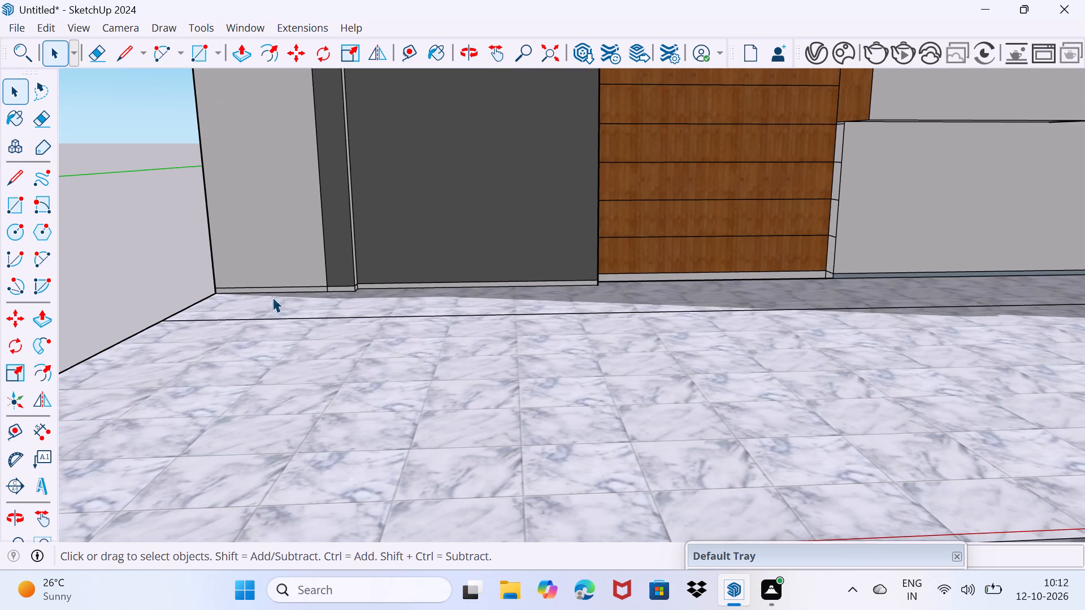
{"action": "middle_click_drag", "start_coordinate": [274, 304], "coordinate": [297, 363]}
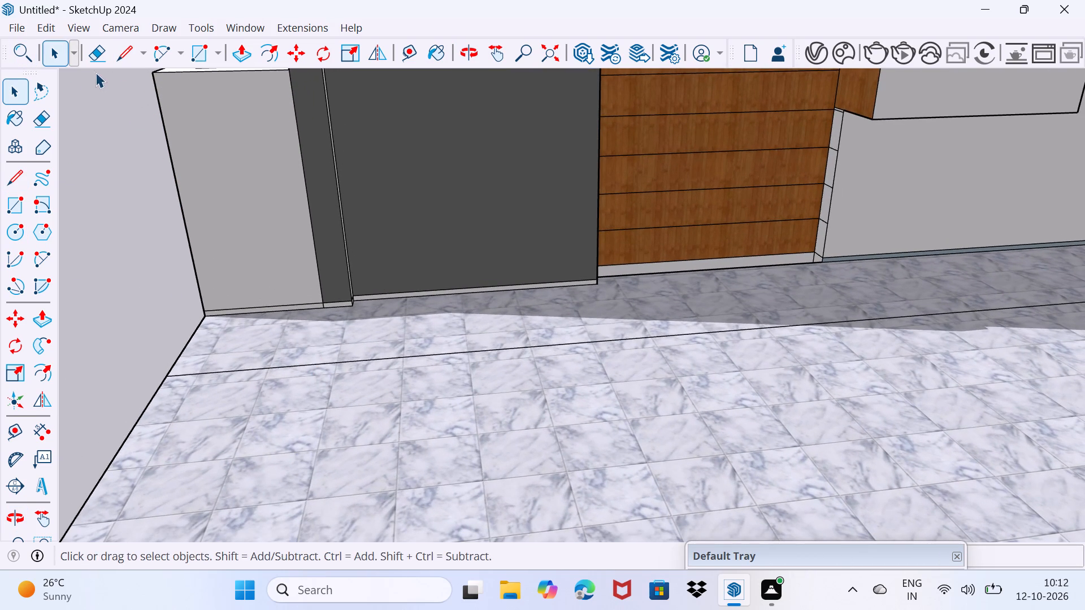
{"action": "left_click", "coordinate": [40, 364]}
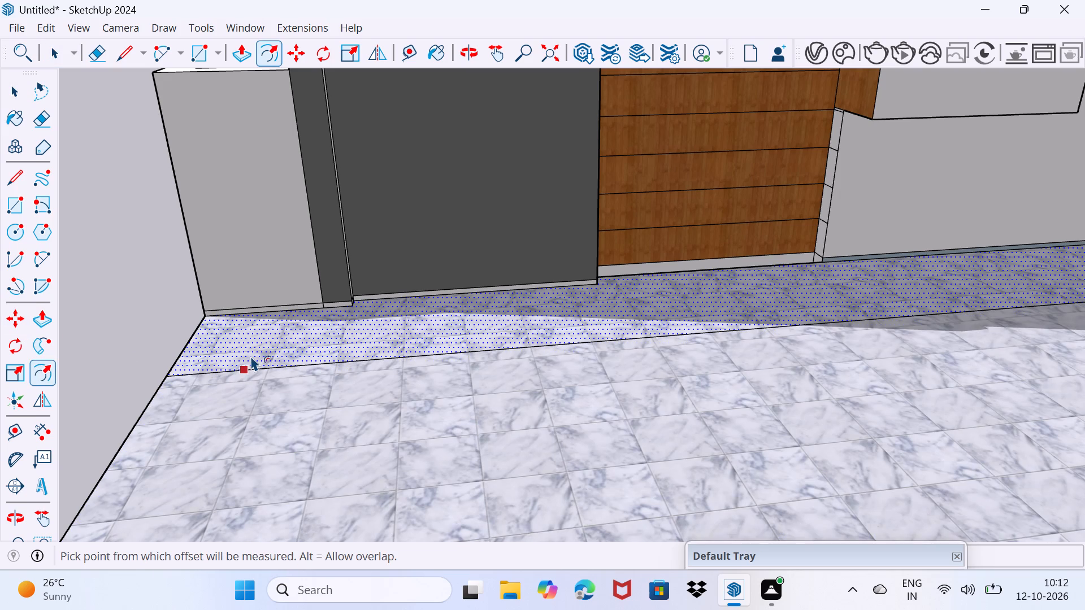
{"action": "left_click", "coordinate": [251, 356]}
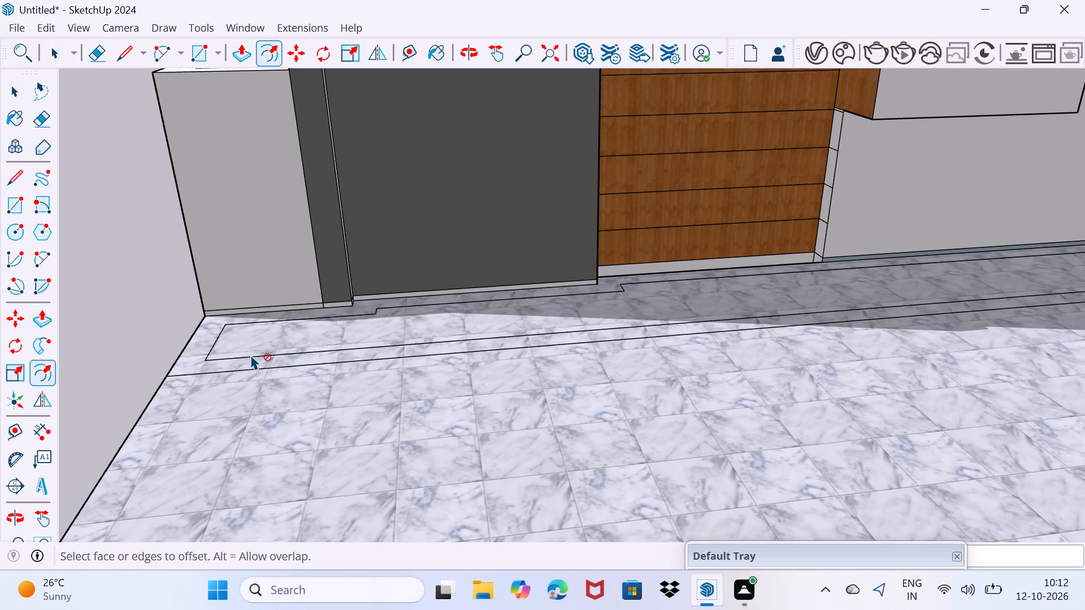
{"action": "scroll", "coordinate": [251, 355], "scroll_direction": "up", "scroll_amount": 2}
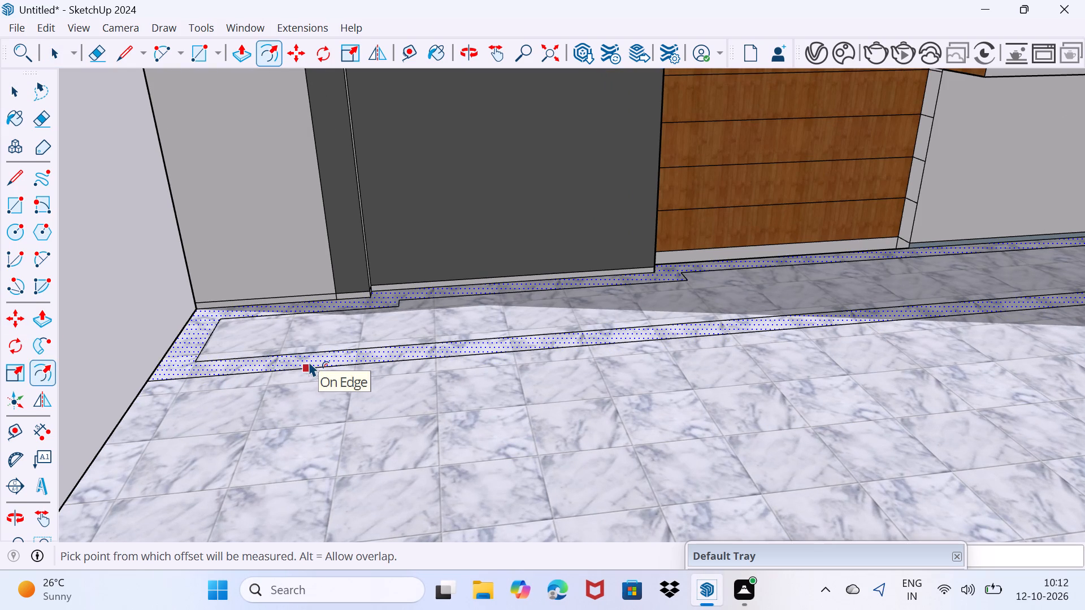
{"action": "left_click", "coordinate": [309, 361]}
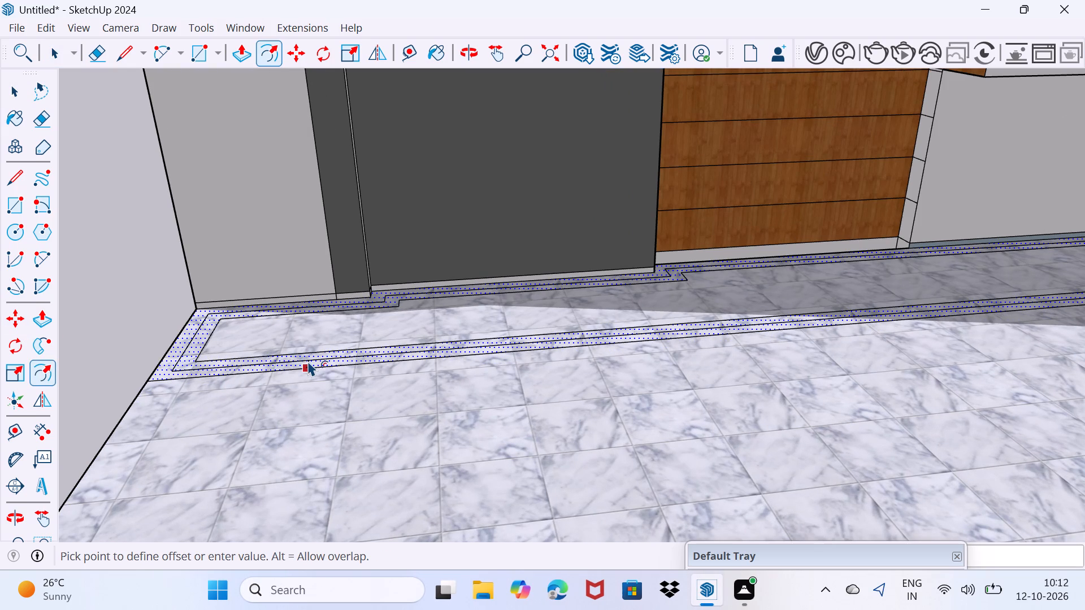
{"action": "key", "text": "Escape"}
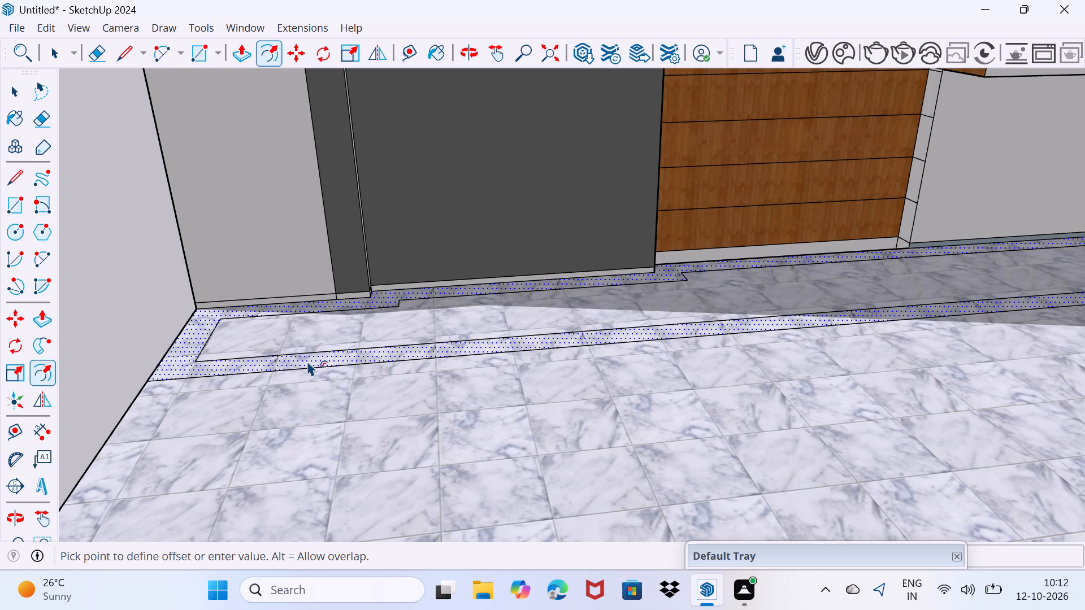
Push/pull the thin border around the narrow marble band upward by about 1 3/16".
{"action": "key", "text": "p"}
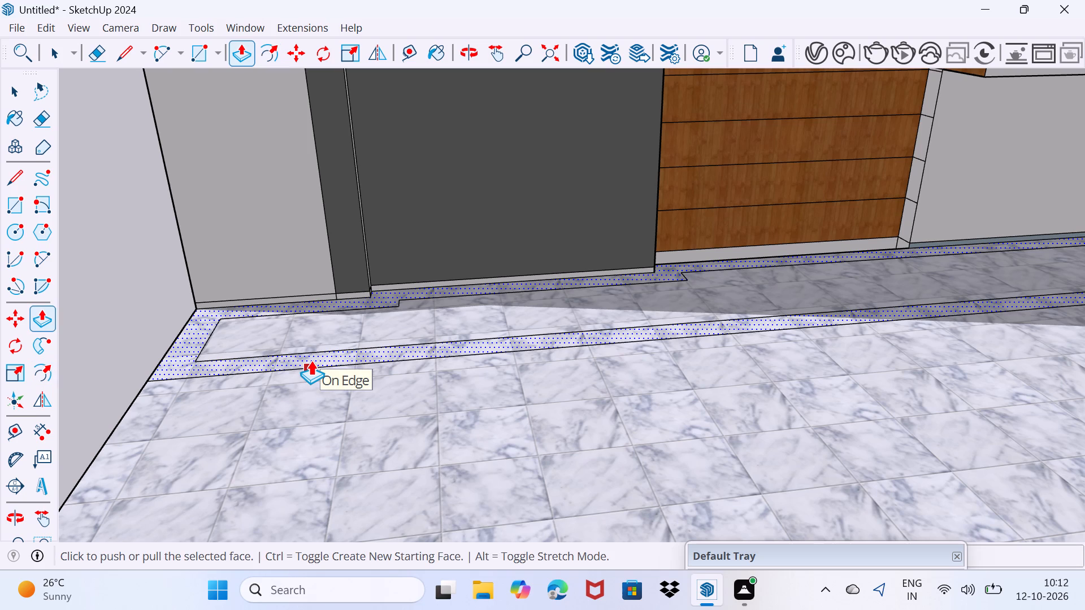
{"action": "left_click", "coordinate": [317, 354]}
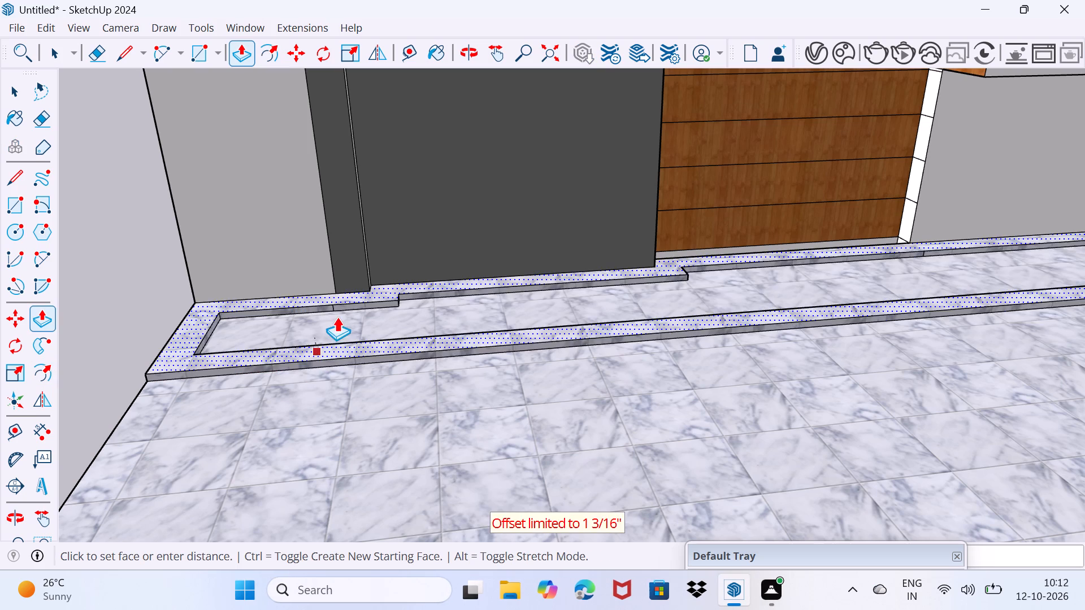
{"action": "left_click", "coordinate": [349, 257]}
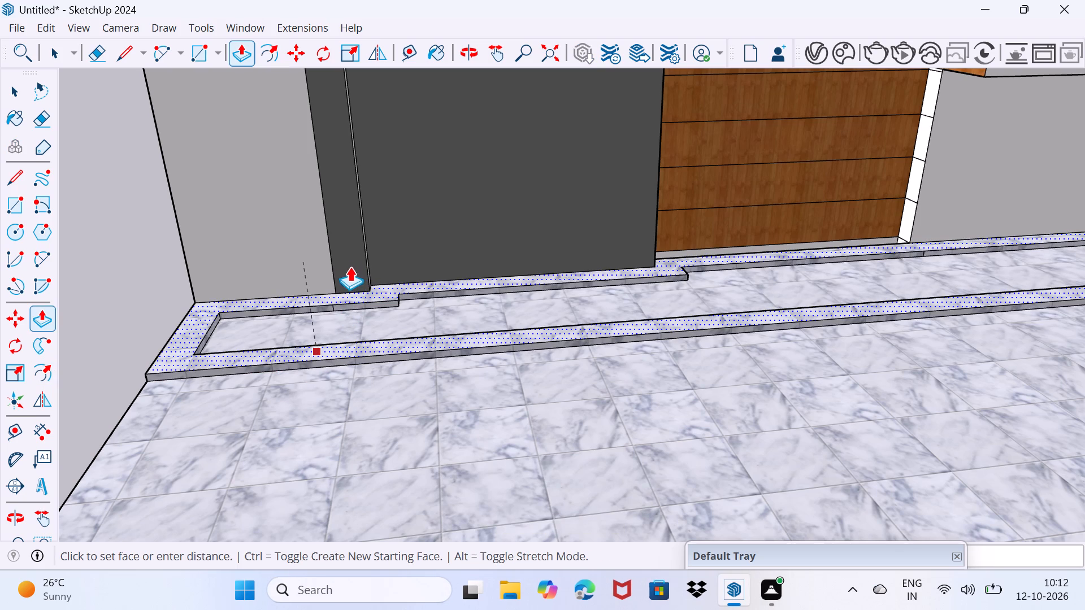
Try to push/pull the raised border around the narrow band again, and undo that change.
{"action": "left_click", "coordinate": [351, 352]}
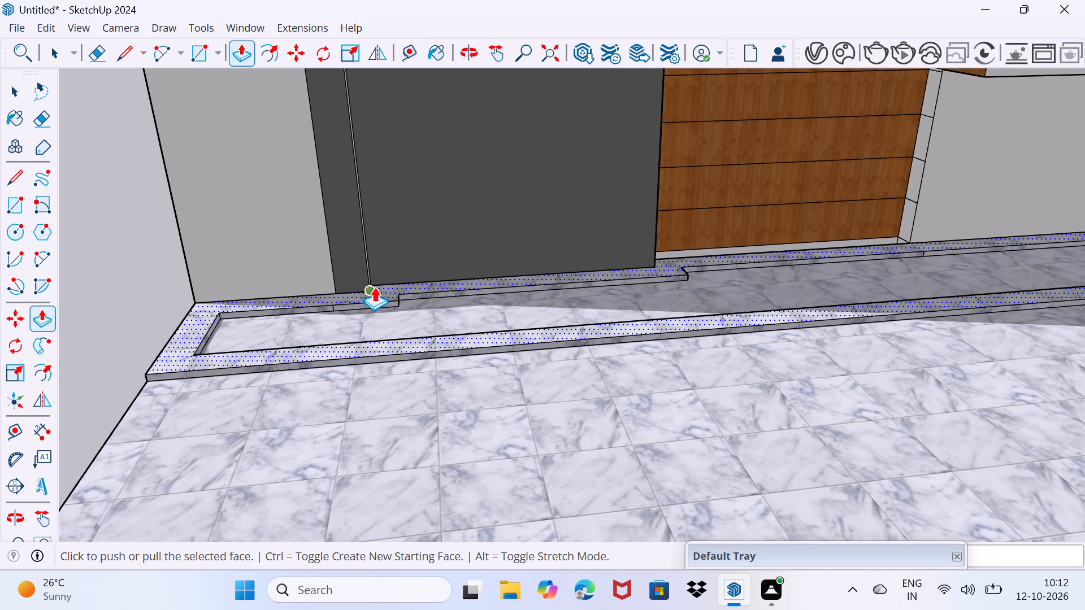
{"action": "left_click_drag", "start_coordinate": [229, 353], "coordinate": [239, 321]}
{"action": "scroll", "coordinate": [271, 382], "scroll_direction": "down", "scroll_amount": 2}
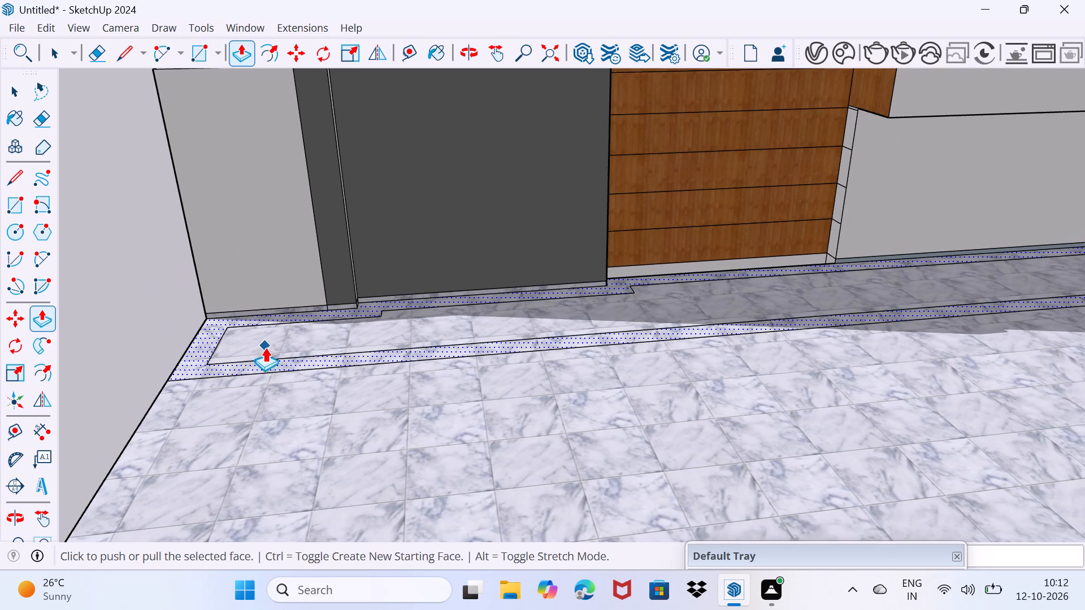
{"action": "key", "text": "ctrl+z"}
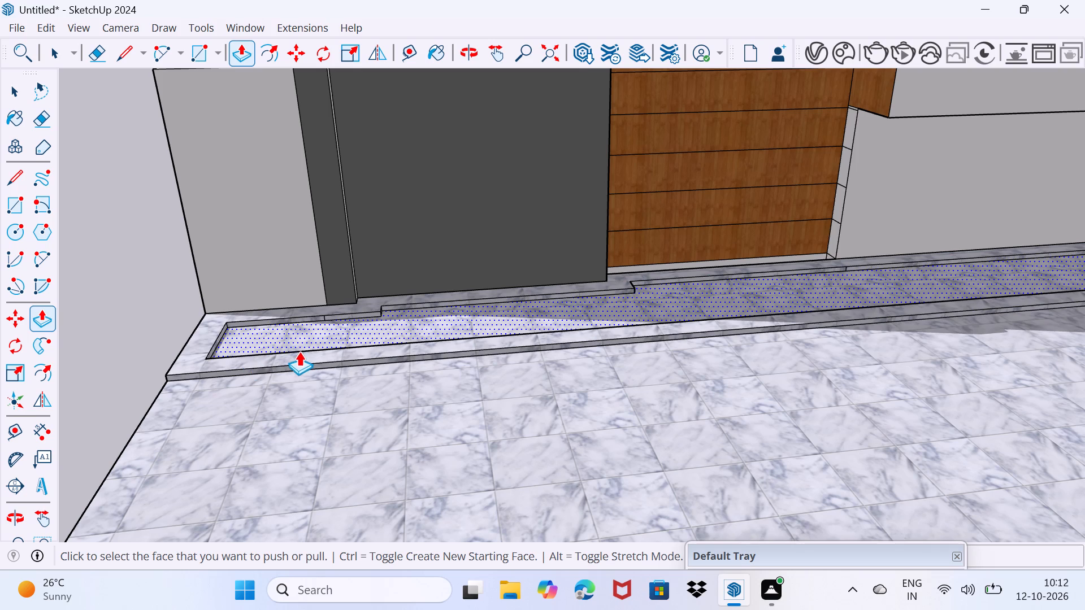
Raise the border around the narrow band by about another 4 11/16" to form a planter kerb along the wall.
{"action": "left_click", "coordinate": [350, 354]}
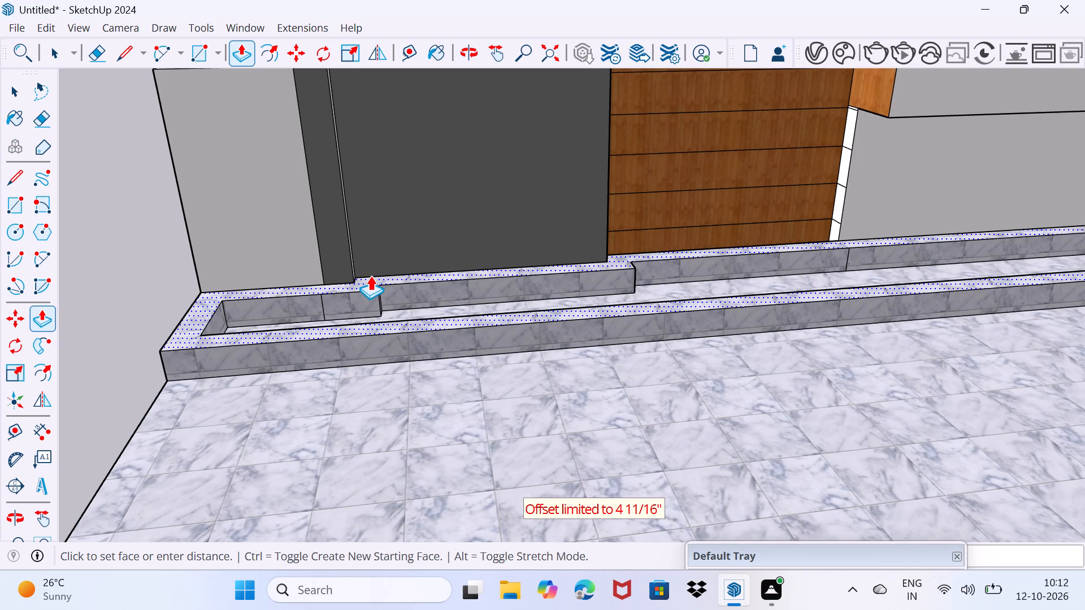
{"action": "left_click", "coordinate": [370, 276]}
{"action": "key", "text": "Escape"}
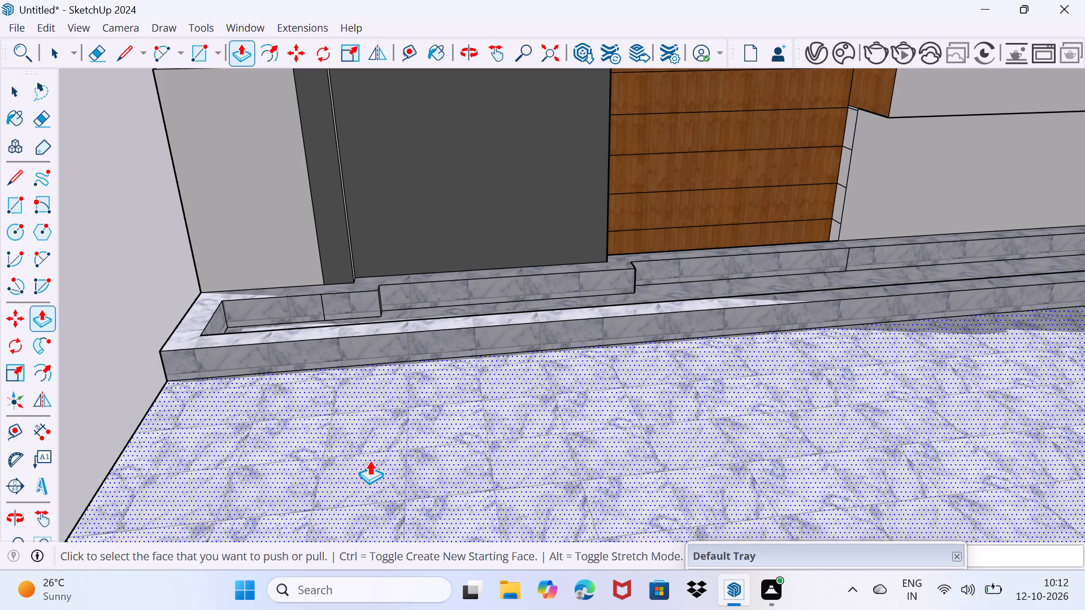
{"action": "key", "text": "space"}
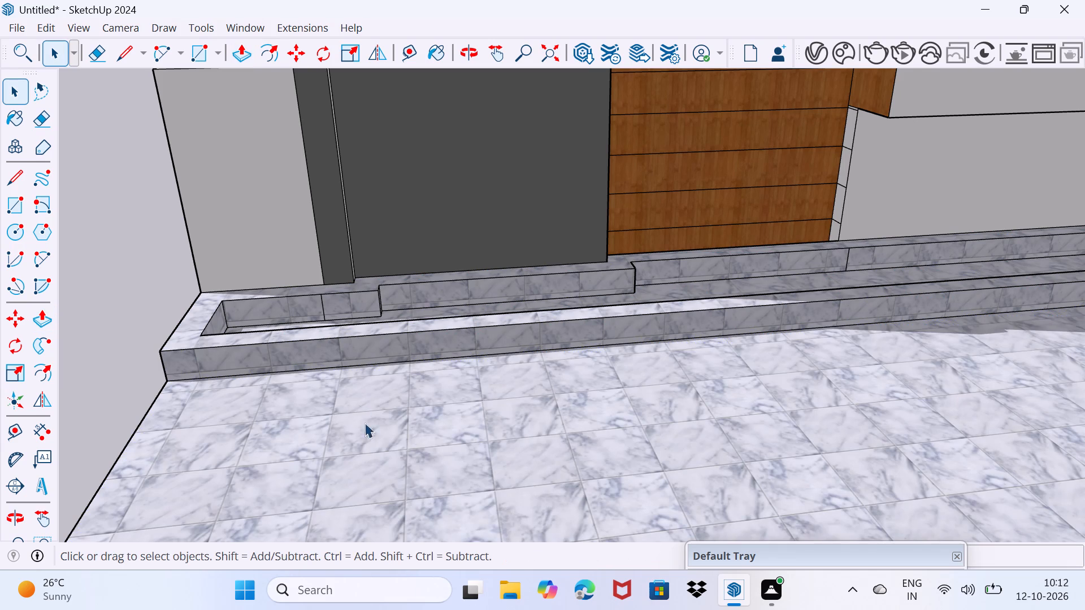
Erase the stray vertical edge on the kerb's inner face near the wall's corner.
{"action": "scroll", "coordinate": [333, 361], "scroll_direction": "up", "scroll_amount": 3}
{"action": "scroll", "coordinate": [318, 310], "scroll_direction": "up", "scroll_amount": 4}
{"action": "middle_click_drag", "start_coordinate": [338, 315], "coordinate": [344, 386]}
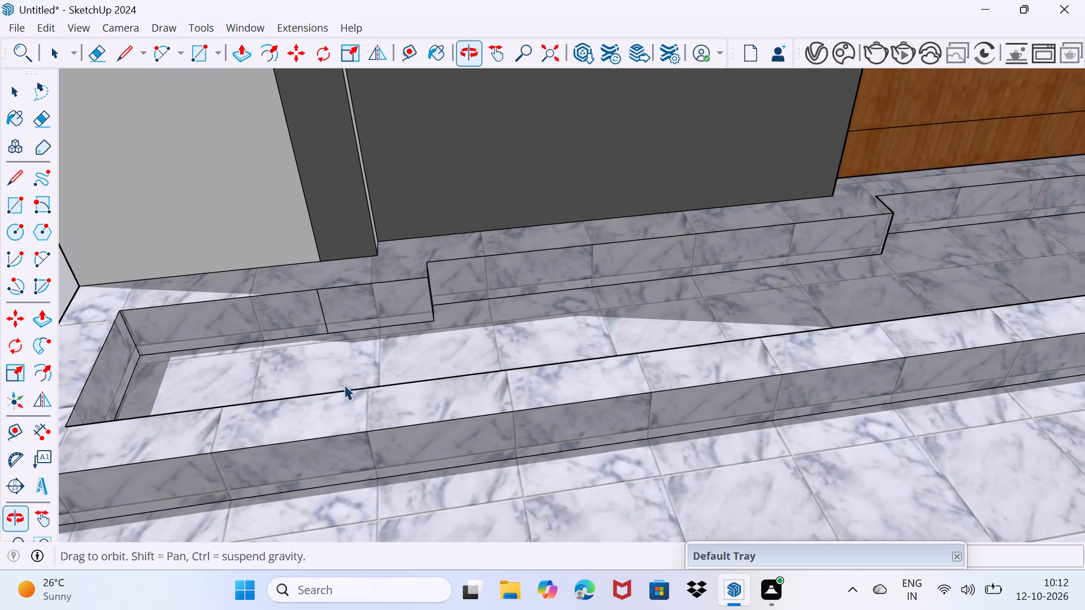
{"action": "scroll", "coordinate": [322, 312], "scroll_direction": "up", "scroll_amount": 4}
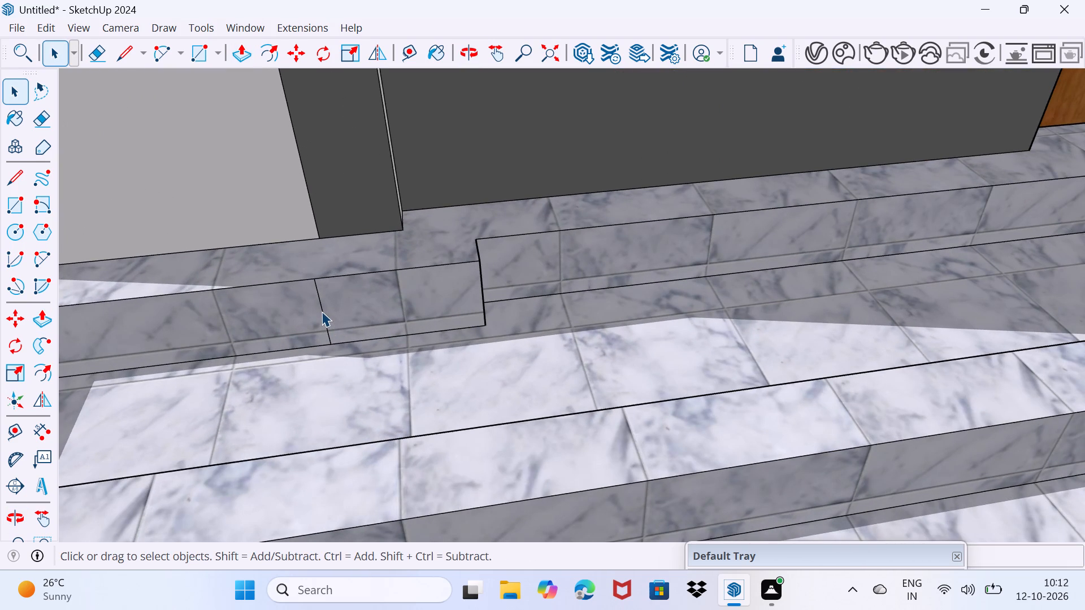
{"action": "key", "text": "e"}
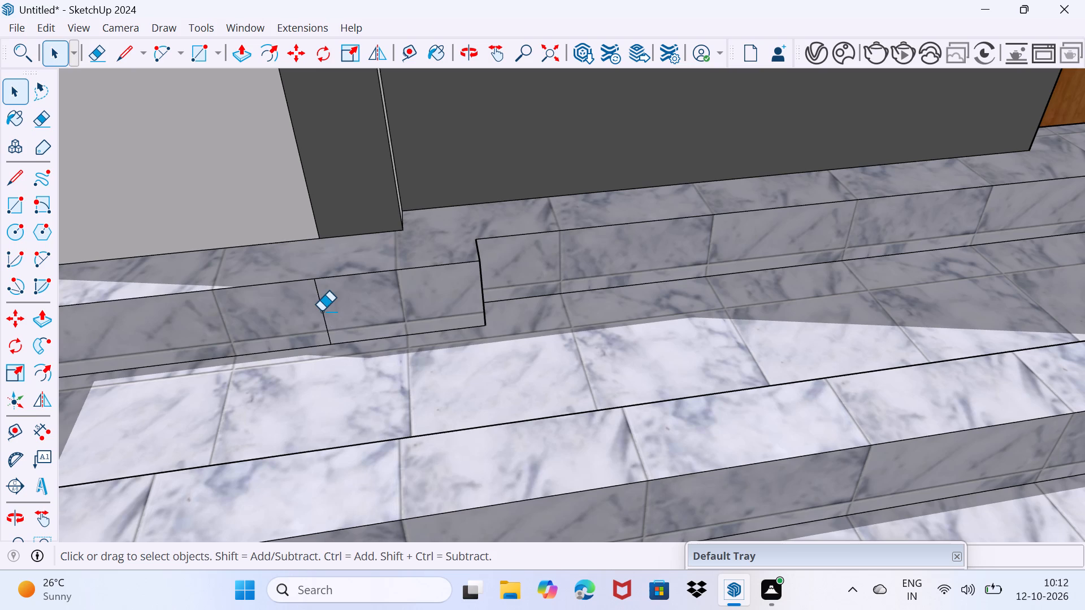
{"action": "left_click", "coordinate": [322, 311]}
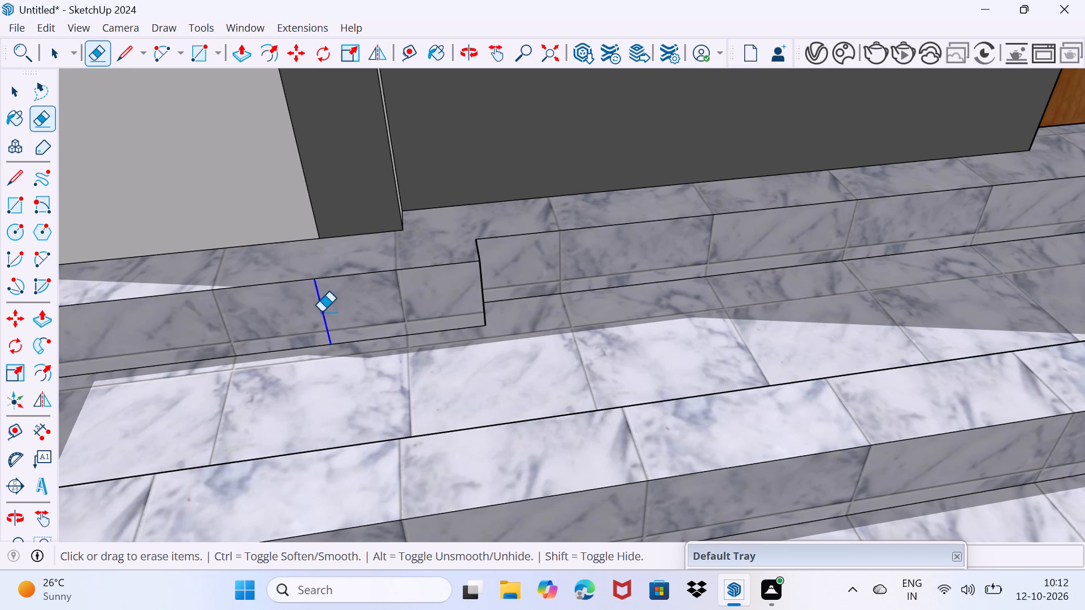
Paint the planter's bed, kerb top and inner kerb faces with the Square Glass Tile 02 material from the Tile collection.
{"action": "scroll", "coordinate": [635, 434], "scroll_direction": "down", "scroll_amount": 9}
{"action": "left_click_drag", "start_coordinate": [719, 552], "coordinate": [813, 199]}
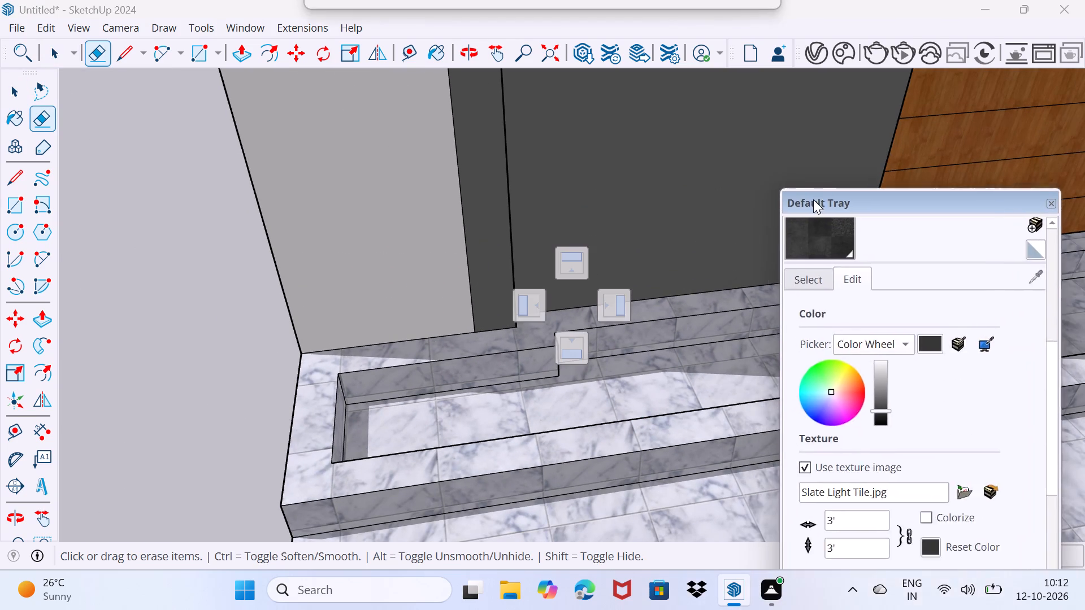
{"action": "left_click_drag", "start_coordinate": [813, 199], "coordinate": [829, 132]}
{"action": "left_click", "coordinate": [826, 211]}
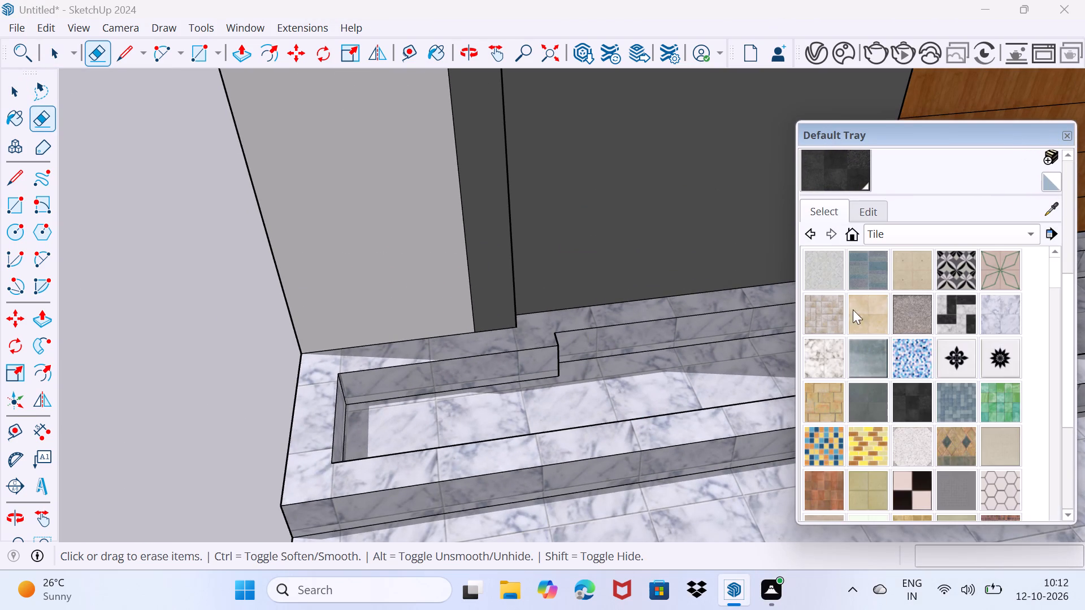
{"action": "scroll", "coordinate": [912, 379], "scroll_direction": "down", "scroll_amount": 4}
{"action": "left_click", "coordinate": [994, 268]}
{"action": "left_click", "coordinate": [635, 388]}
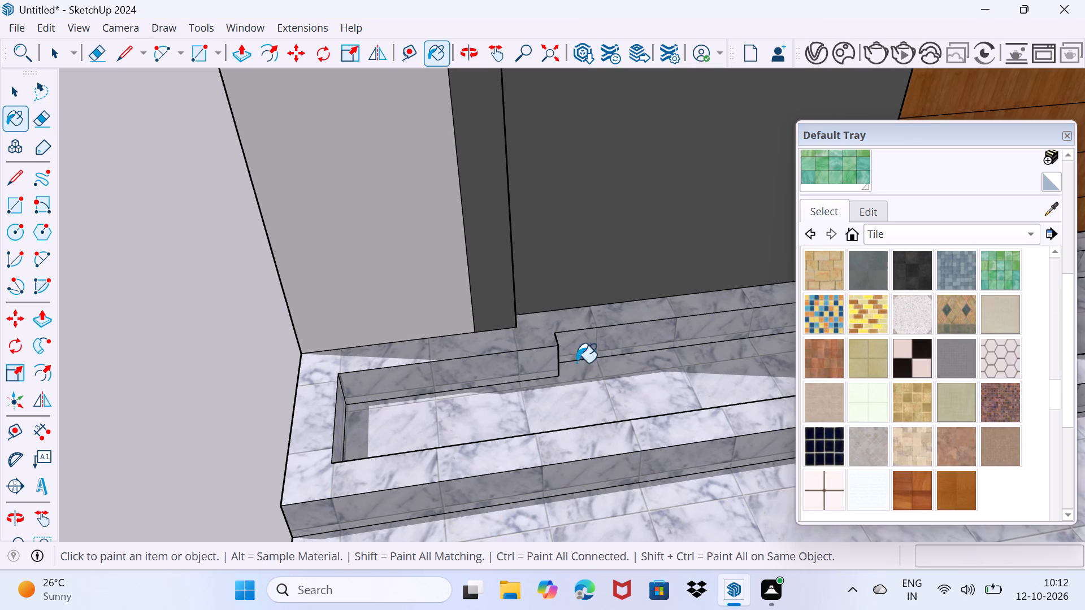
{"action": "left_click", "coordinate": [534, 341]}
{"action": "left_click", "coordinate": [470, 384]}
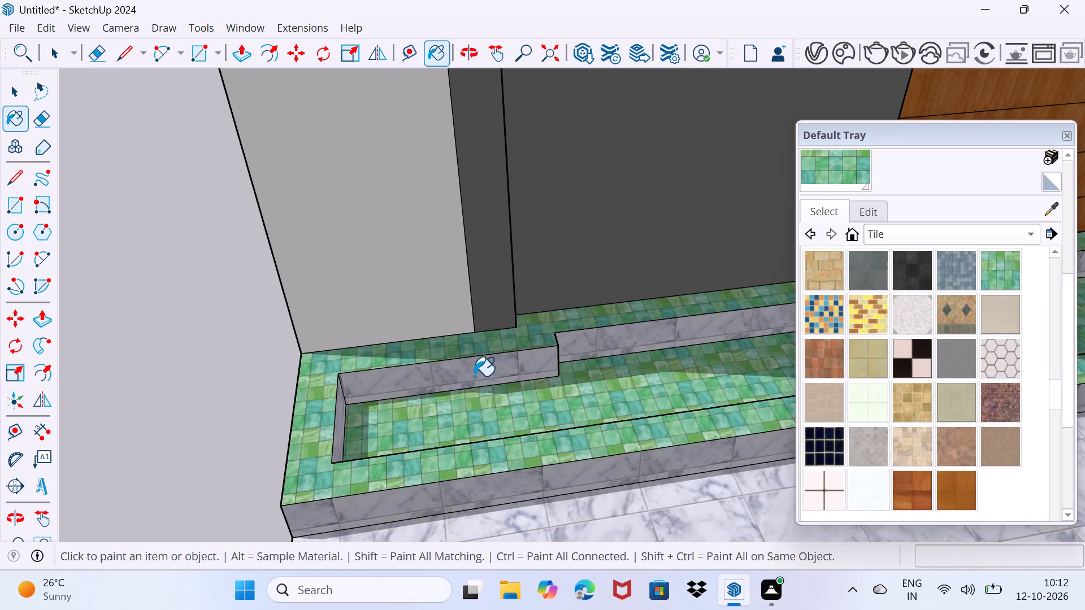
{"action": "left_click", "coordinate": [595, 346]}
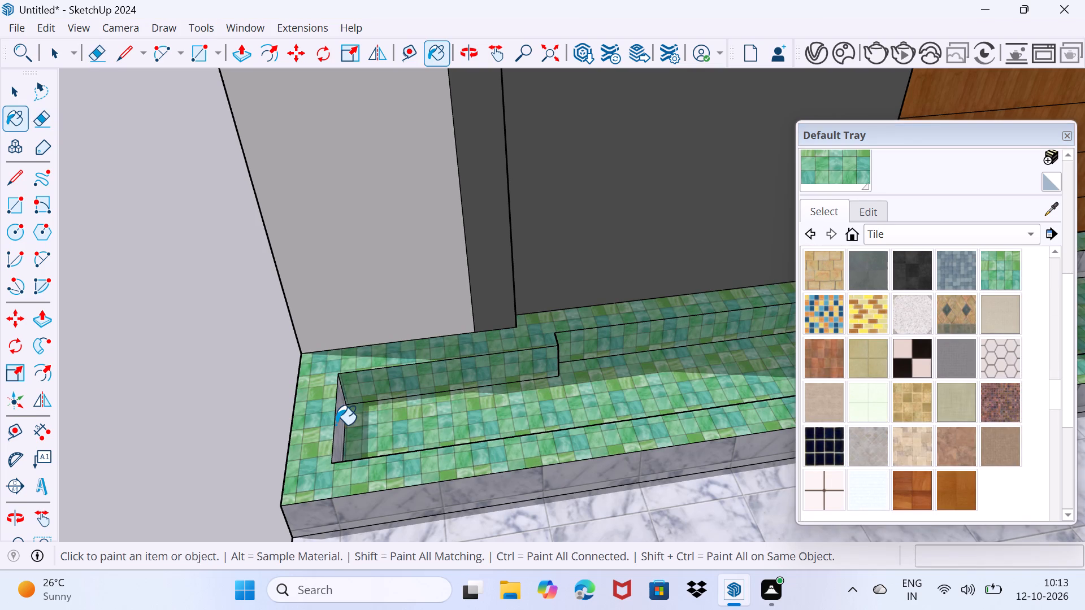
{"action": "left_click", "coordinate": [336, 423]}
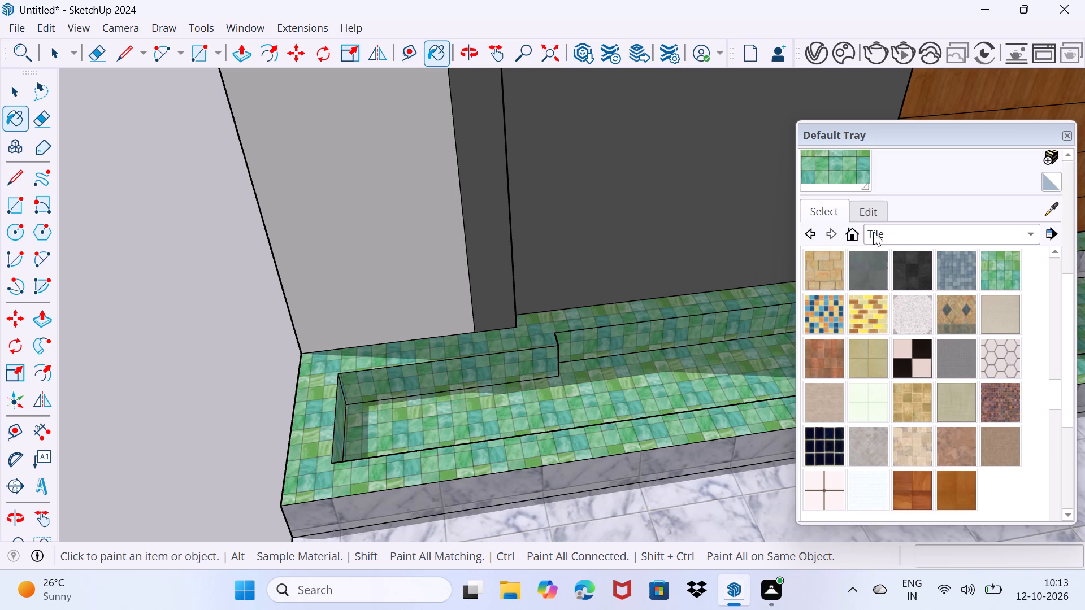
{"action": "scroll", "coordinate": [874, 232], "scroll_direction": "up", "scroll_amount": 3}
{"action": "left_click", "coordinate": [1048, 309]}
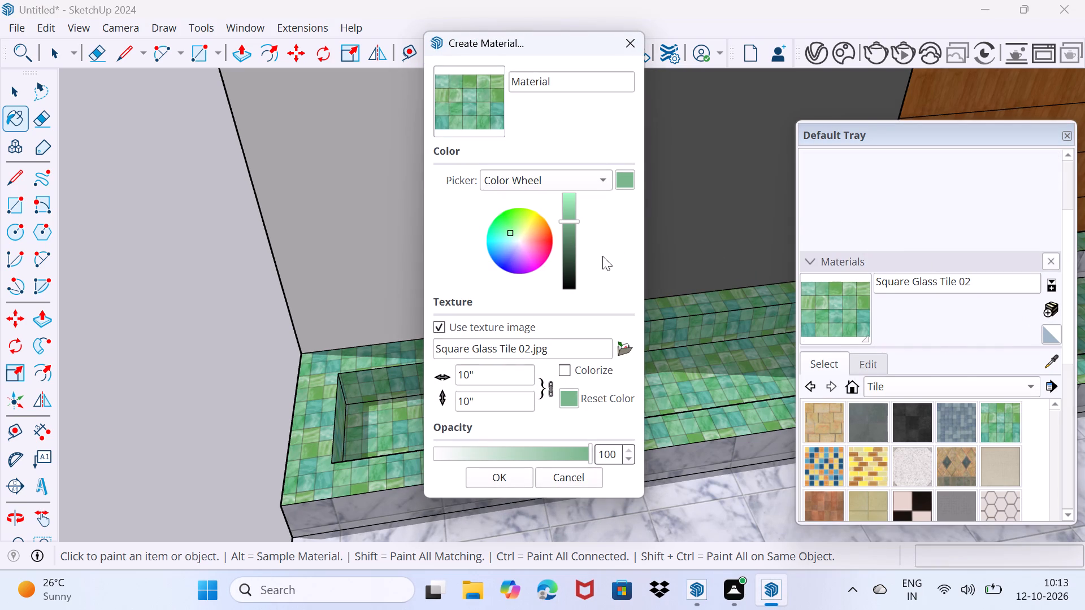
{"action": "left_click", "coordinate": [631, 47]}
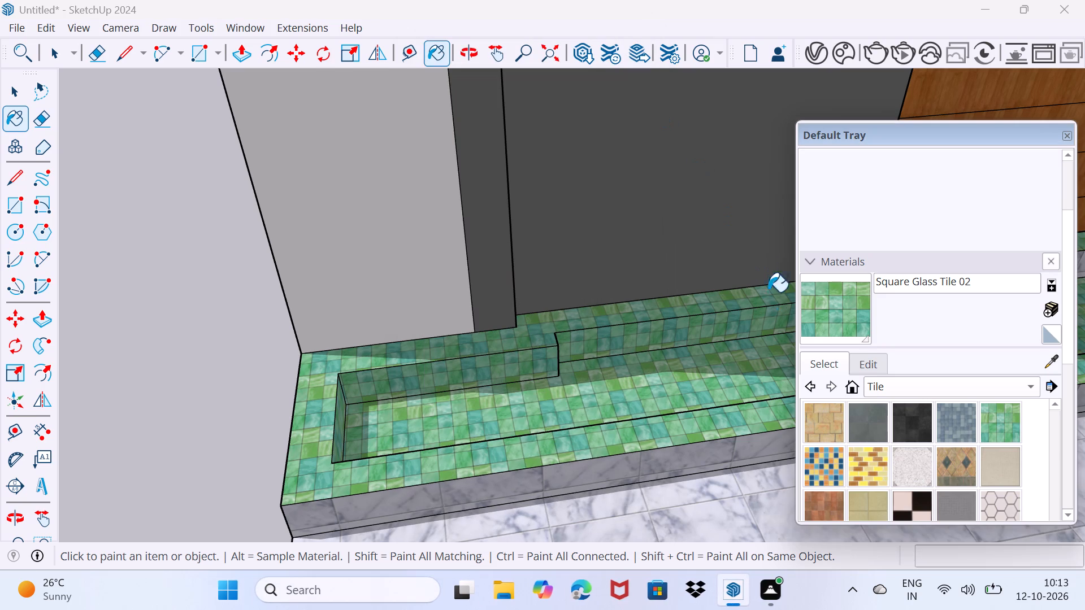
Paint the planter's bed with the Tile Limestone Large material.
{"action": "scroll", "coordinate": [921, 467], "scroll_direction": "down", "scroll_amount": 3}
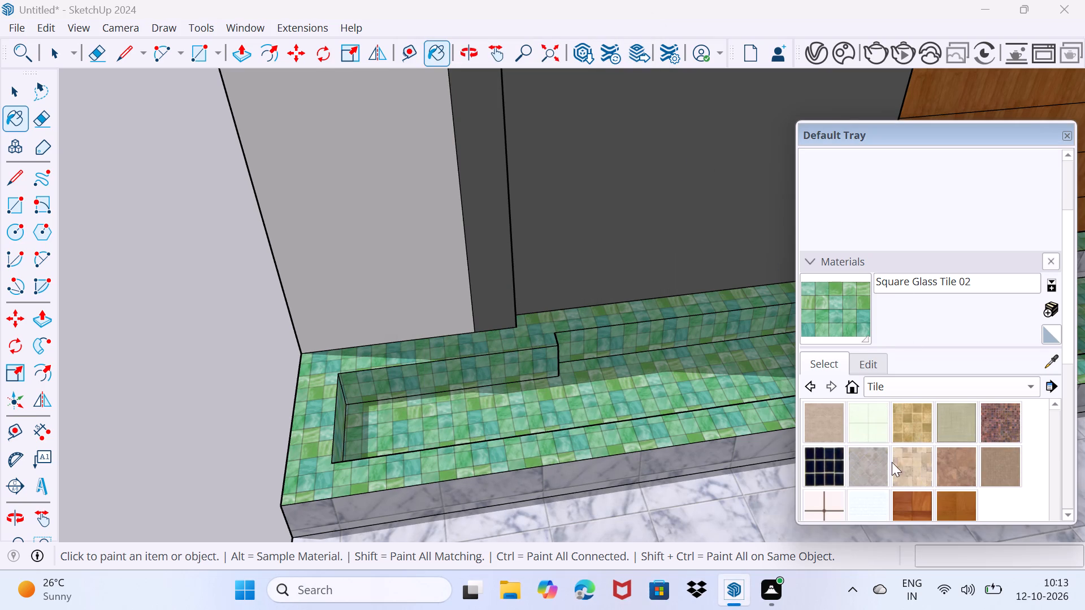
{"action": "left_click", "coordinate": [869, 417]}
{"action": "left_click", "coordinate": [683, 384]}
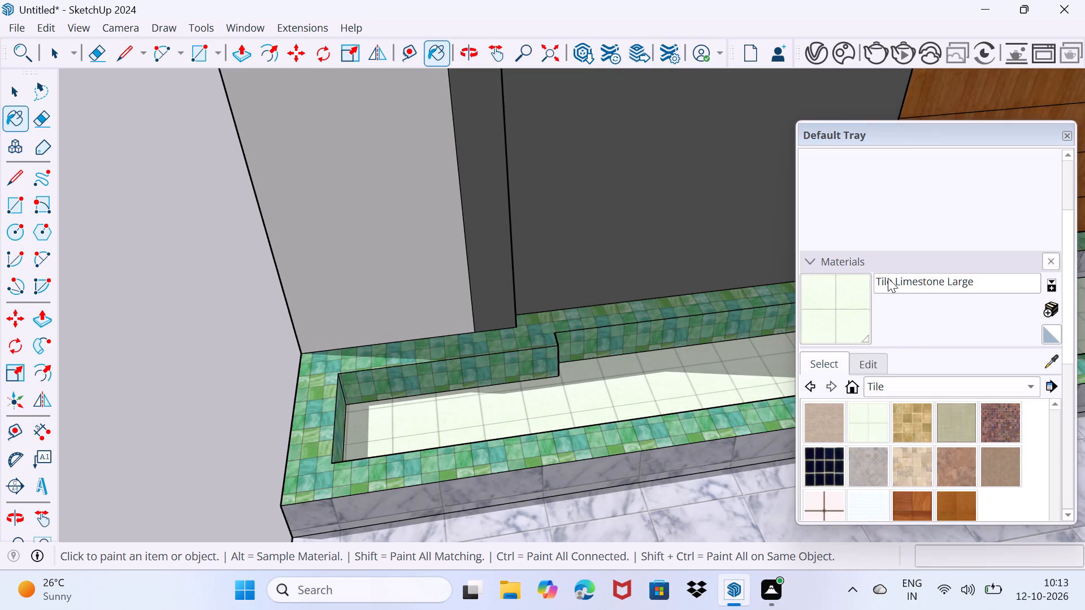
Create a new material using the green grass image download (4) from the Downloads folder as its texture.
{"action": "left_click", "coordinate": [1053, 306]}
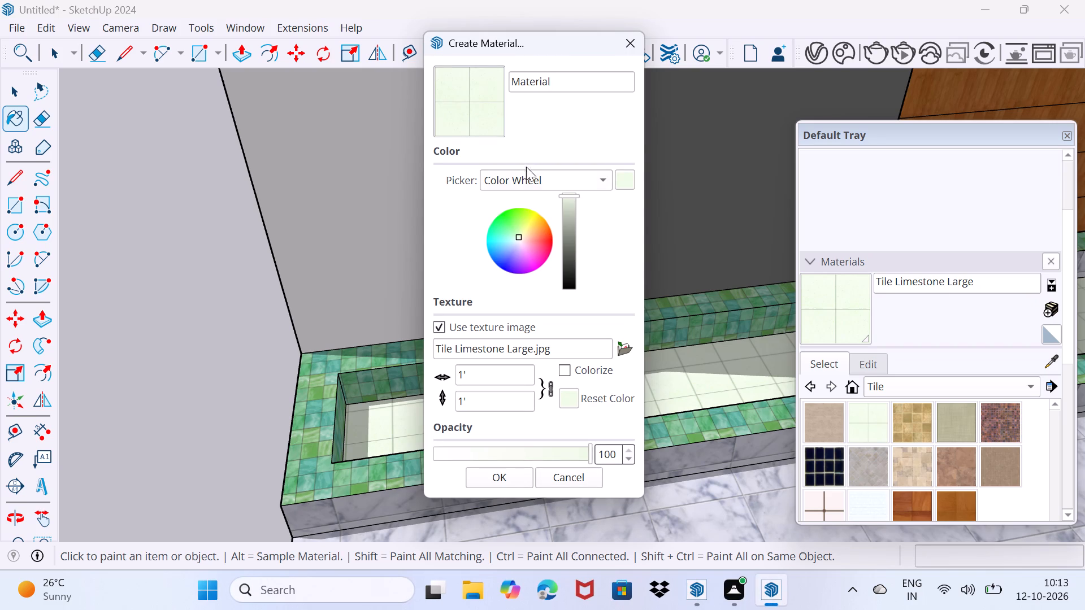
{"action": "left_click", "coordinate": [615, 346]}
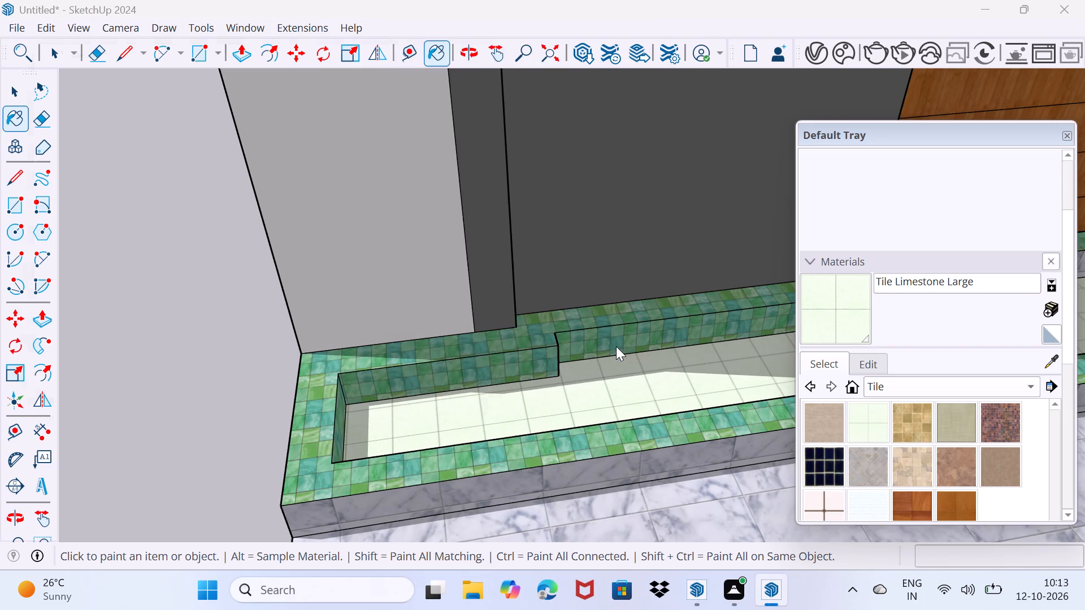
{"action": "scroll", "coordinate": [399, 271], "scroll_direction": "down", "scroll_amount": 3}
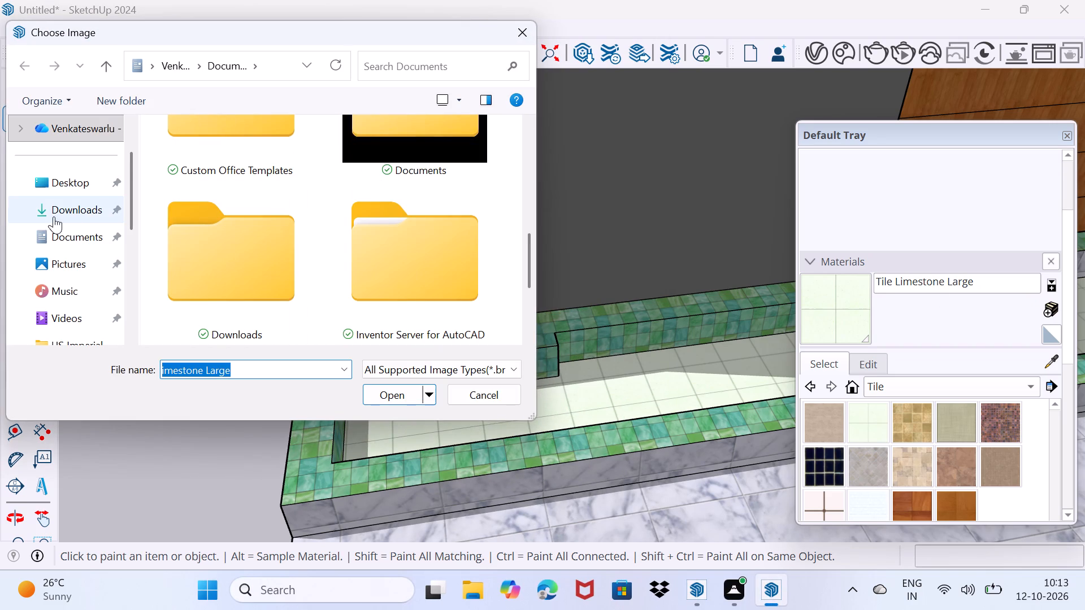
{"action": "left_click", "coordinate": [67, 212]}
{"action": "scroll", "coordinate": [244, 230], "scroll_direction": "down", "scroll_amount": 3}
{"action": "left_click_drag", "start_coordinate": [238, 237], "coordinate": [240, 243]}
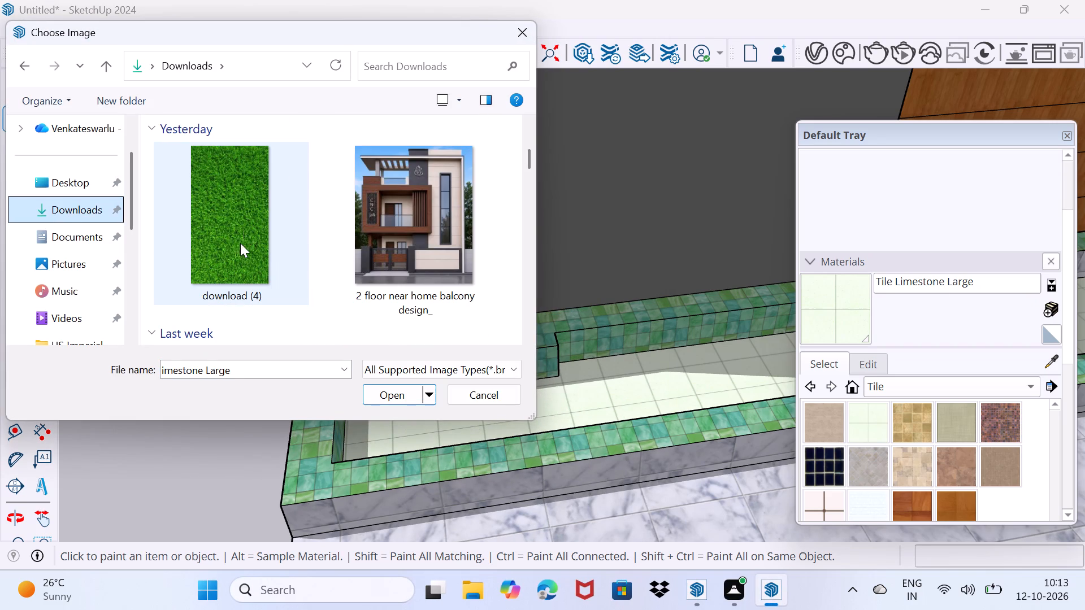
{"action": "left_click_drag", "start_coordinate": [240, 243], "coordinate": [241, 243]}
{"action": "left_click", "coordinate": [413, 399]}
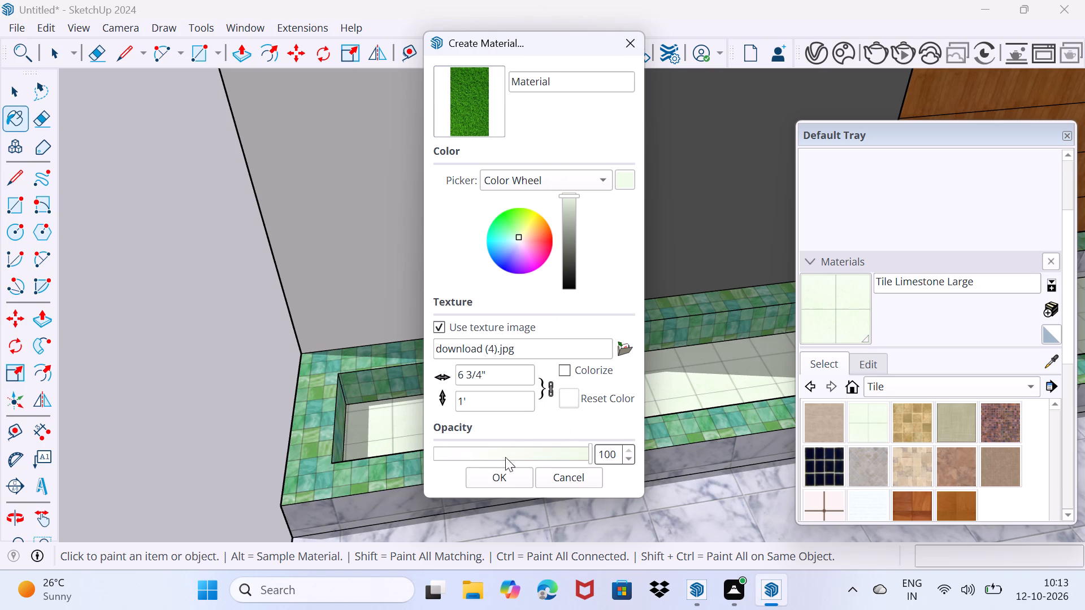
{"action": "left_click", "coordinate": [505, 473]}
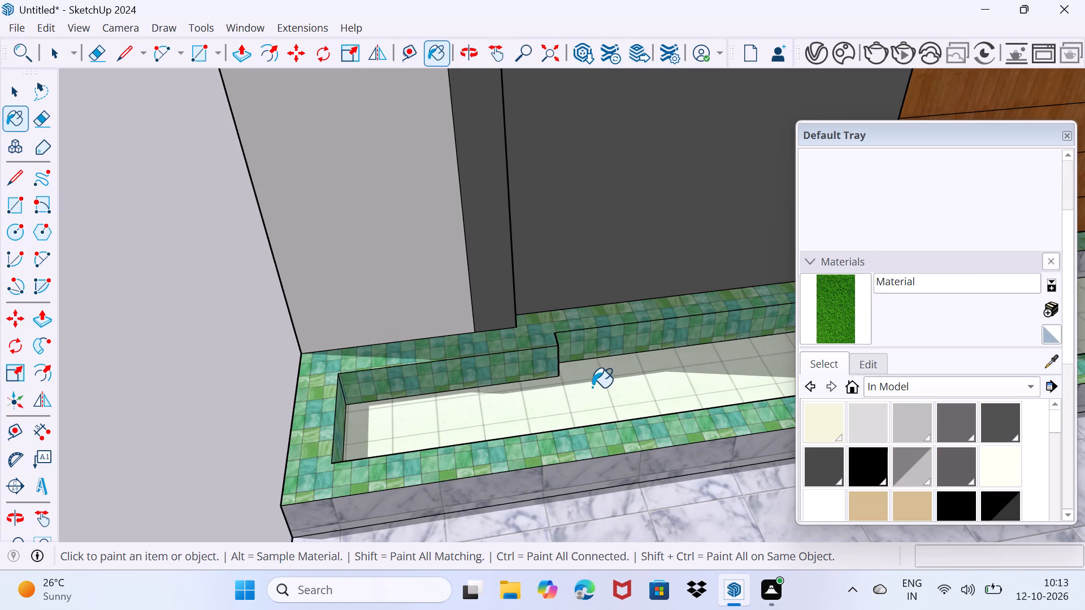
Paint the planter's bed inside the green-tiled kerb with the new grass material.
{"action": "left_click", "coordinate": [830, 321]}
{"action": "left_click", "coordinate": [687, 388]}
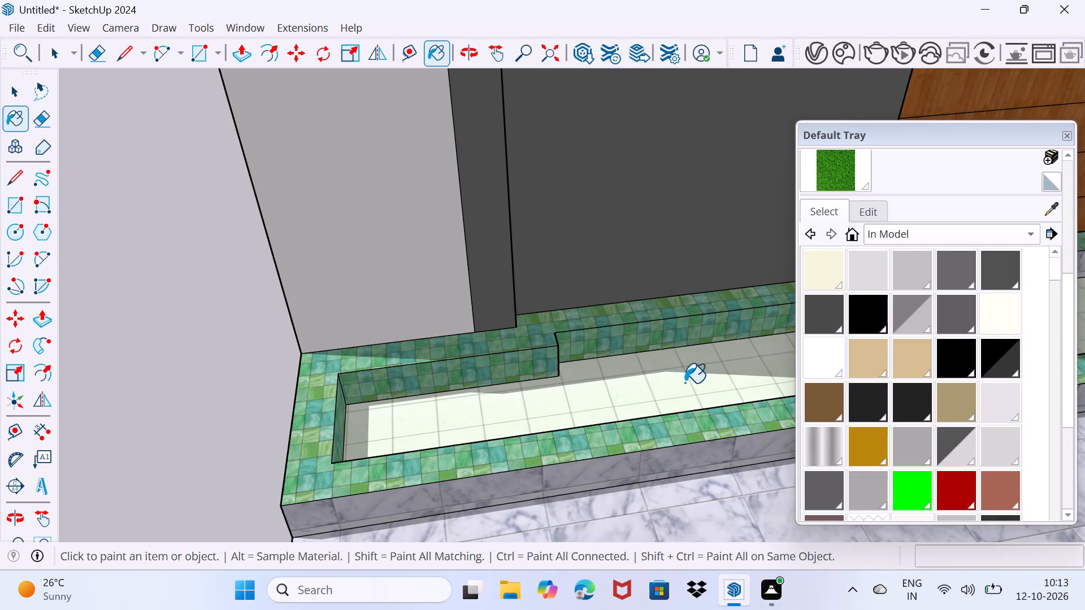
{"action": "scroll", "coordinate": [654, 390], "scroll_direction": "down", "scroll_amount": 3}
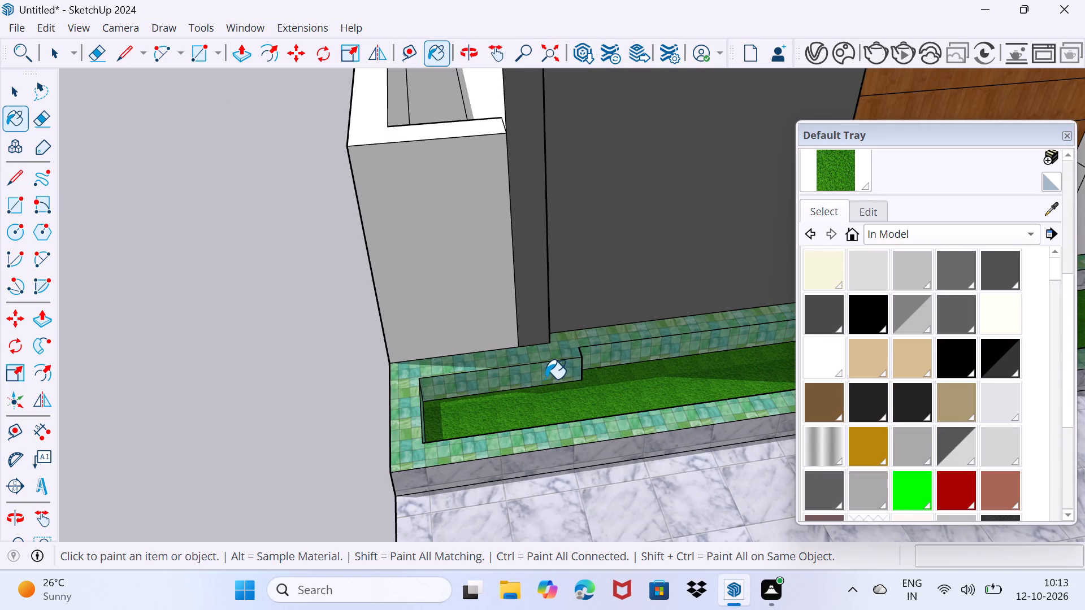
{"action": "scroll", "coordinate": [565, 403], "scroll_direction": "down", "scroll_amount": 4}
{"action": "middle_click_drag", "start_coordinate": [628, 506], "coordinate": [579, 404]}
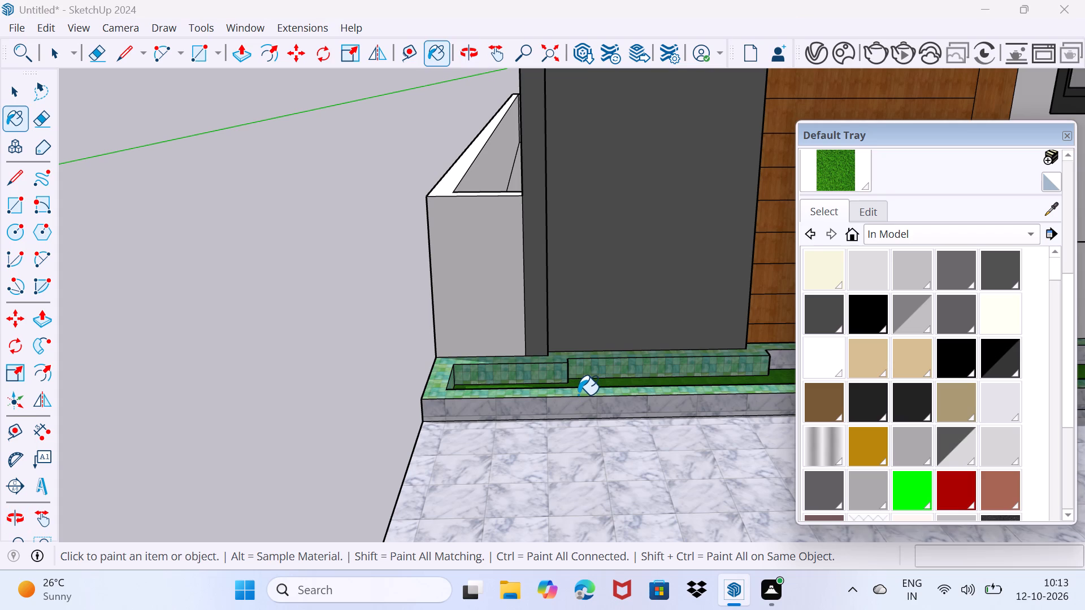
Paint the planter's kerb top and the inner kerb faces at the dark-wall end with the grass material.
{"action": "left_click", "coordinate": [578, 395]}
{"action": "left_click", "coordinate": [570, 373]}
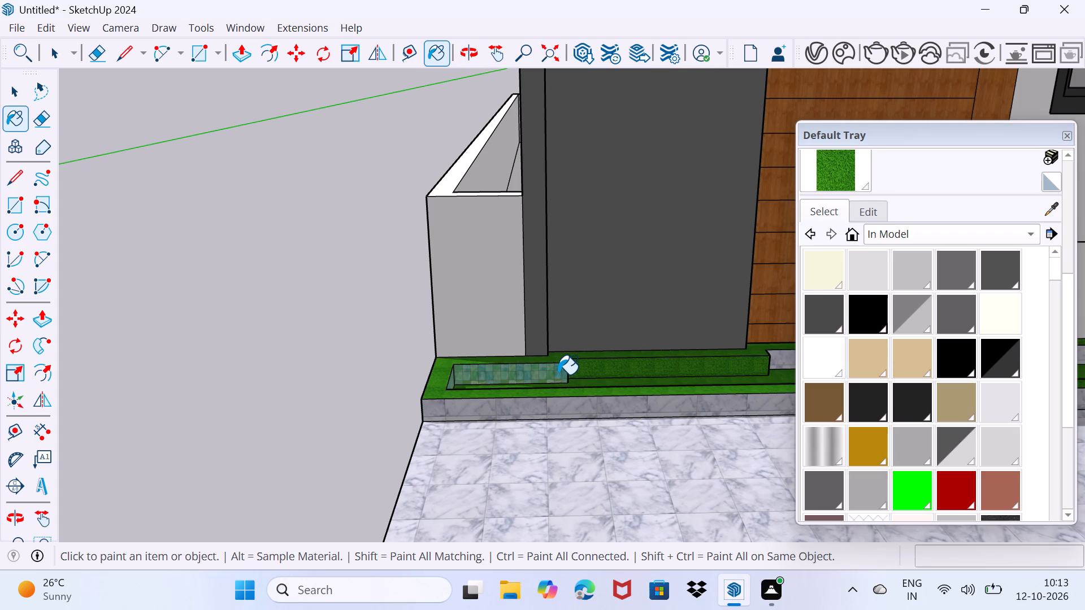
{"action": "left_click", "coordinate": [558, 375]}
{"action": "scroll", "coordinate": [528, 381], "scroll_direction": "up", "scroll_amount": 2}
{"action": "middle_click_drag", "start_coordinate": [527, 385], "coordinate": [432, 446]}
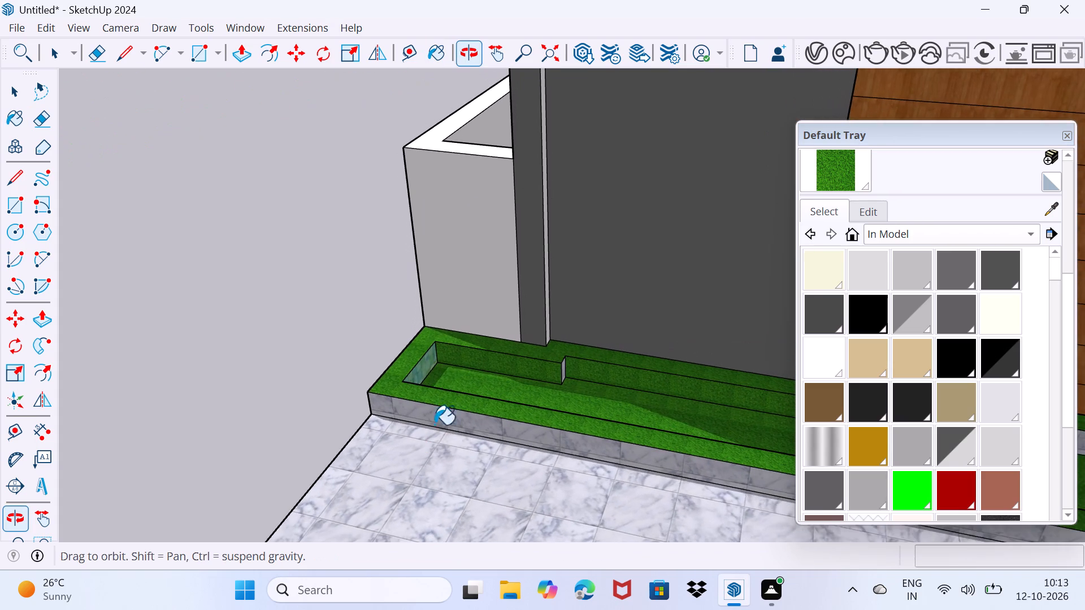
{"action": "scroll", "coordinate": [425, 376], "scroll_direction": "up", "scroll_amount": 3}
{"action": "left_click", "coordinate": [416, 369]}
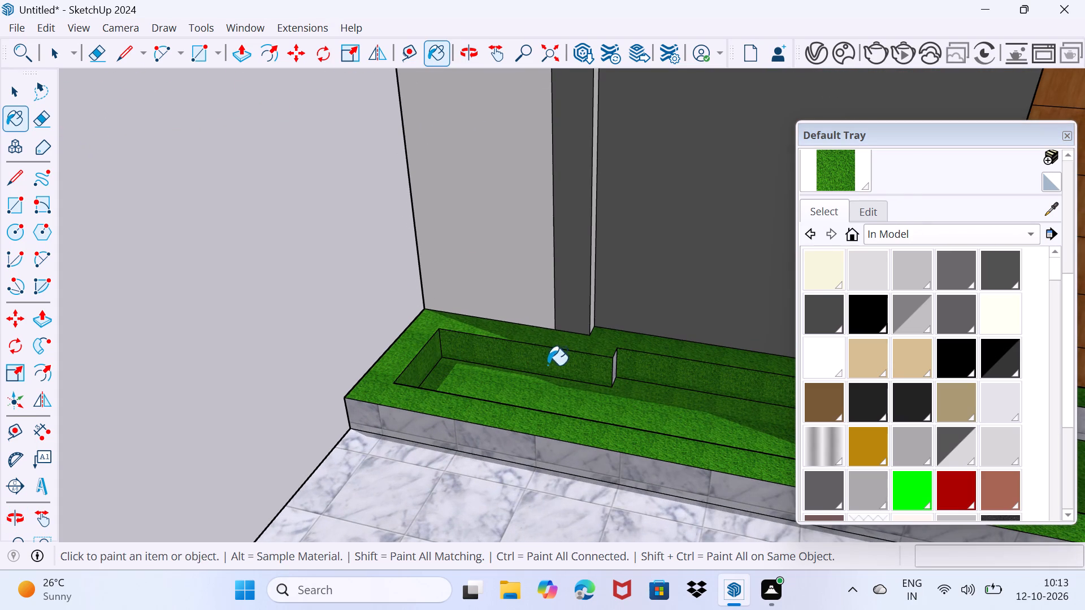
{"action": "scroll", "coordinate": [617, 382], "scroll_direction": "up", "scroll_amount": 2}
{"action": "left_click", "coordinate": [614, 371]}
Paint the marble inner faces below the wood cladding and window wall, including the small corner return, with the grass material.
{"action": "scroll", "coordinate": [614, 374], "scroll_direction": "down", "scroll_amount": 4}
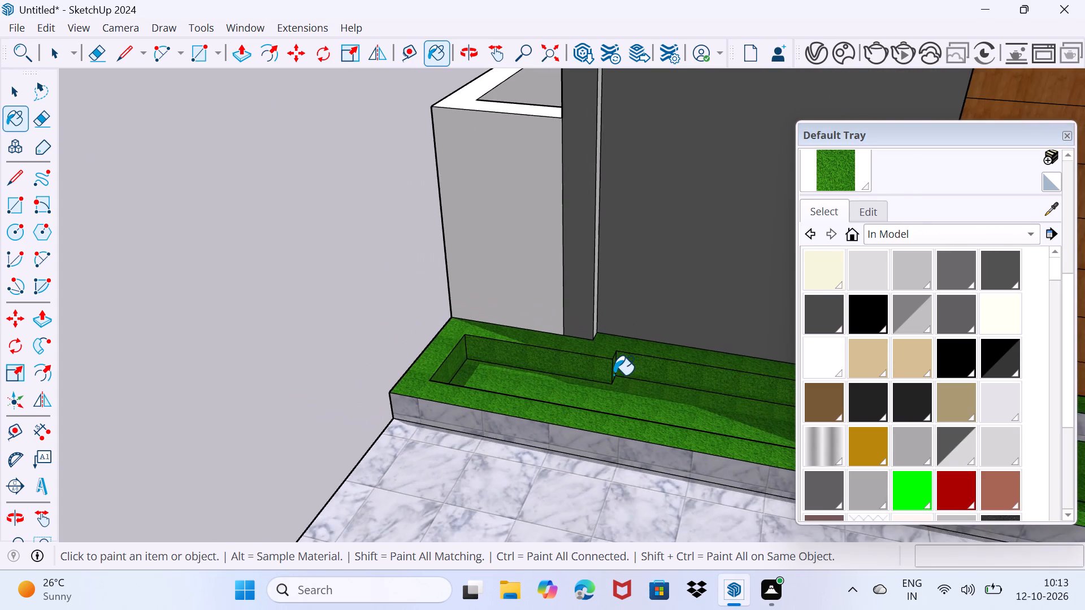
{"action": "scroll", "coordinate": [614, 375], "scroll_direction": "down", "scroll_amount": 10}
{"action": "middle_click_drag", "start_coordinate": [613, 387], "coordinate": [689, 387]}
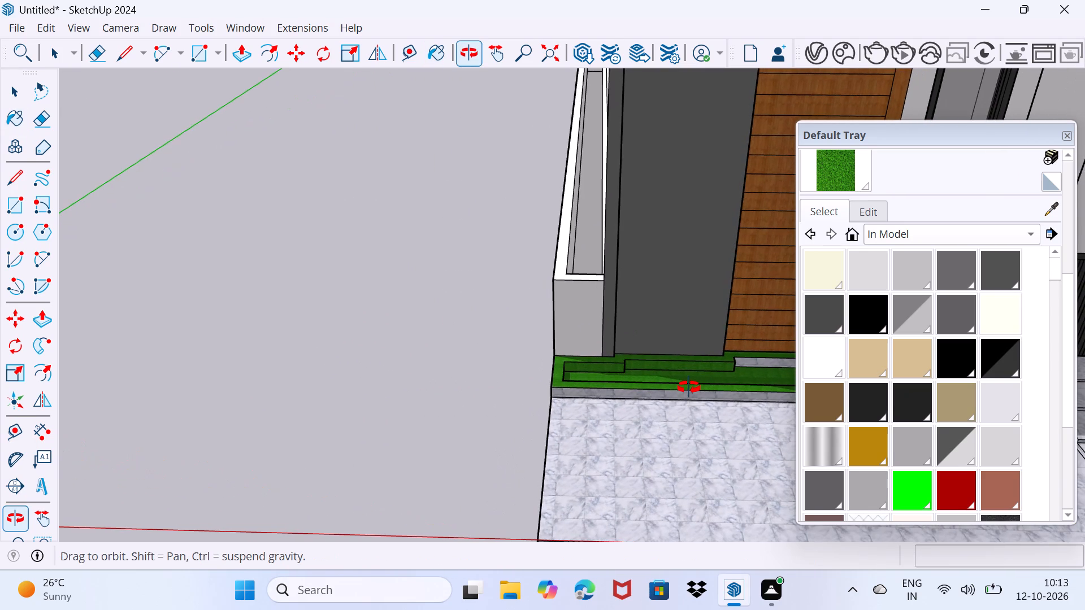
{"action": "middle_click_drag", "start_coordinate": [689, 387], "coordinate": [589, 400]}
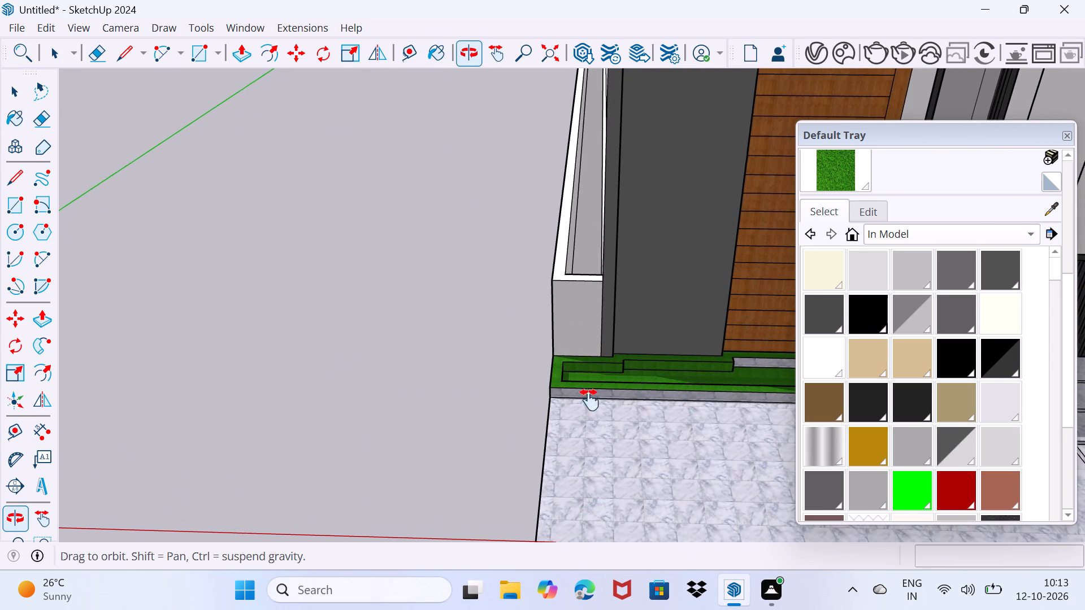
{"action": "middle_click_drag", "start_coordinate": [589, 400], "coordinate": [236, 400]}
{"action": "scroll", "coordinate": [431, 395], "scroll_direction": "up", "scroll_amount": 3}
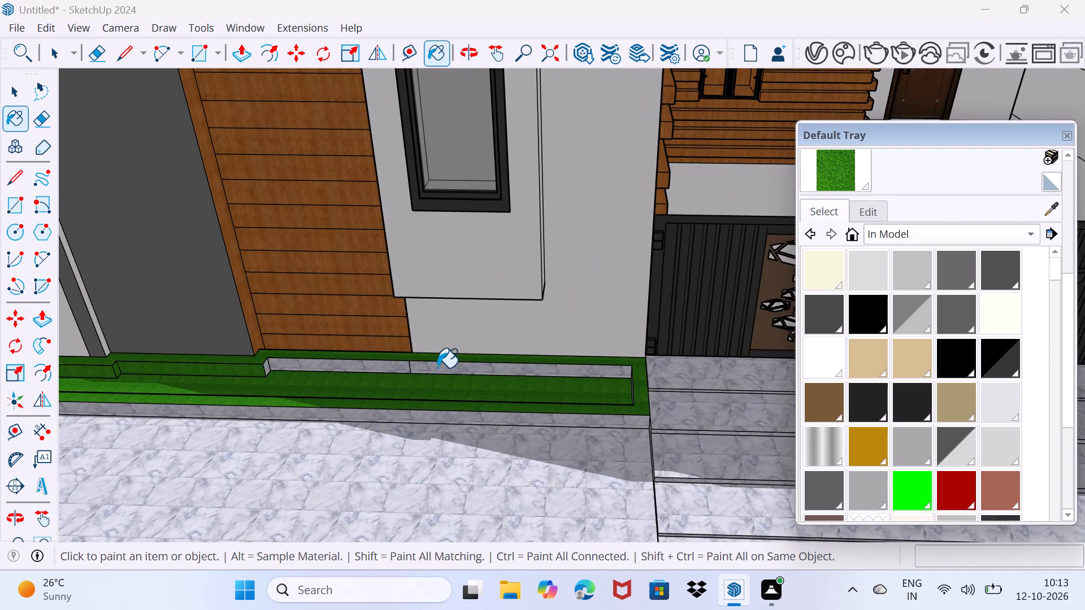
{"action": "left_click", "coordinate": [438, 368]}
{"action": "left_click", "coordinate": [396, 370]}
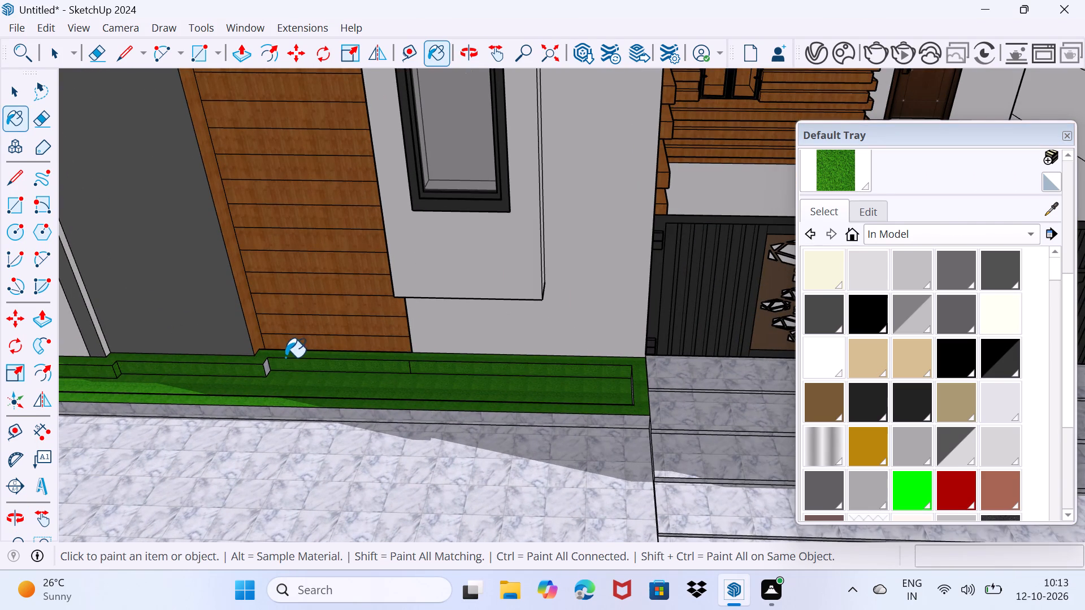
{"action": "scroll", "coordinate": [255, 391], "scroll_direction": "up", "scroll_amount": 4}
{"action": "left_click", "coordinate": [272, 359]}
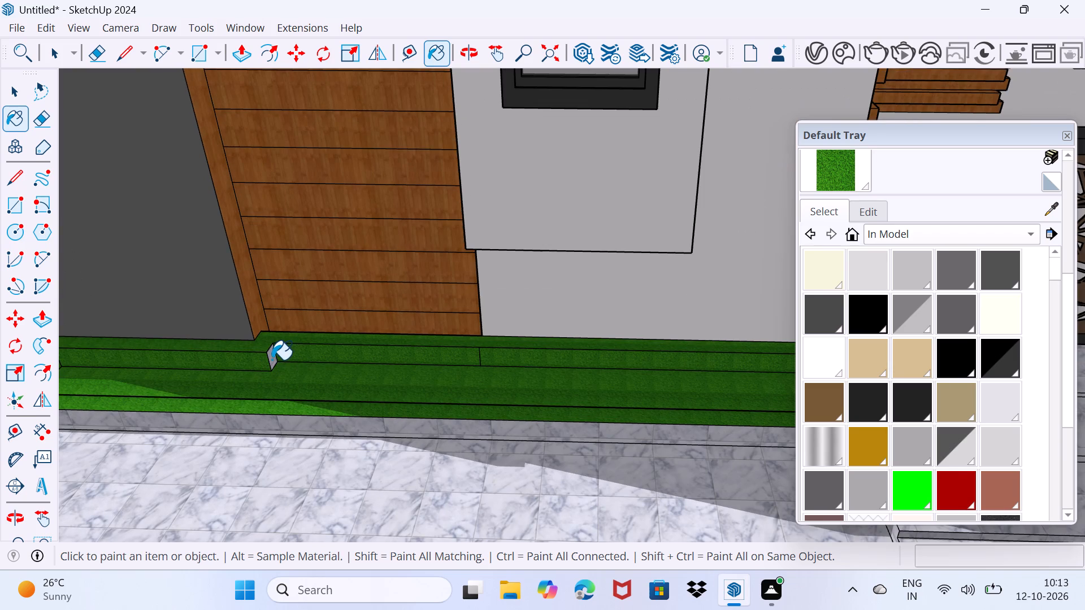
Paint the planter's marble front face and the inner end face beside the entry steps with the grass material.
{"action": "scroll", "coordinate": [275, 361], "scroll_direction": "down", "scroll_amount": 12}
{"action": "scroll", "coordinate": [290, 392], "scroll_direction": "up", "scroll_amount": 4}
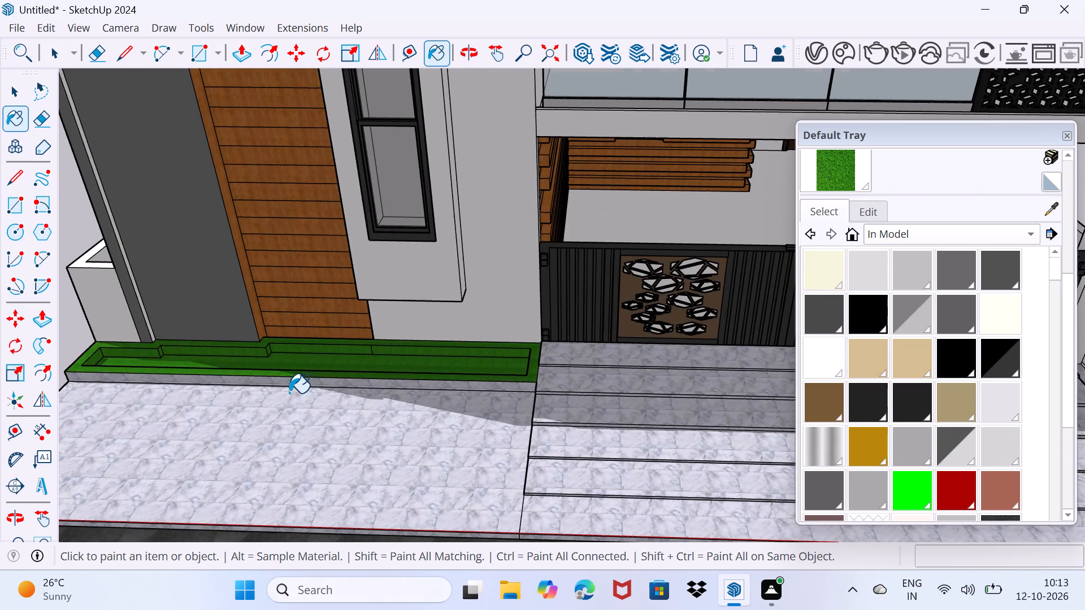
{"action": "middle_click_drag", "start_coordinate": [292, 396], "coordinate": [341, 335]}
{"action": "scroll", "coordinate": [340, 359], "scroll_direction": "up", "scroll_amount": 3}
{"action": "left_click", "coordinate": [342, 361]}
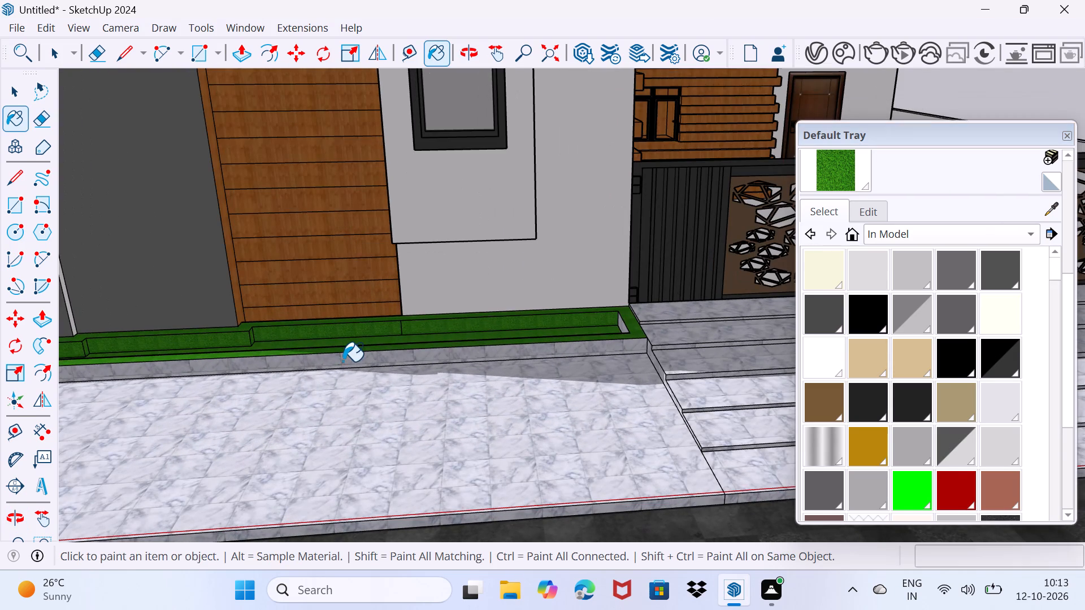
{"action": "scroll", "coordinate": [639, 341], "scroll_direction": "up", "scroll_amount": 3}
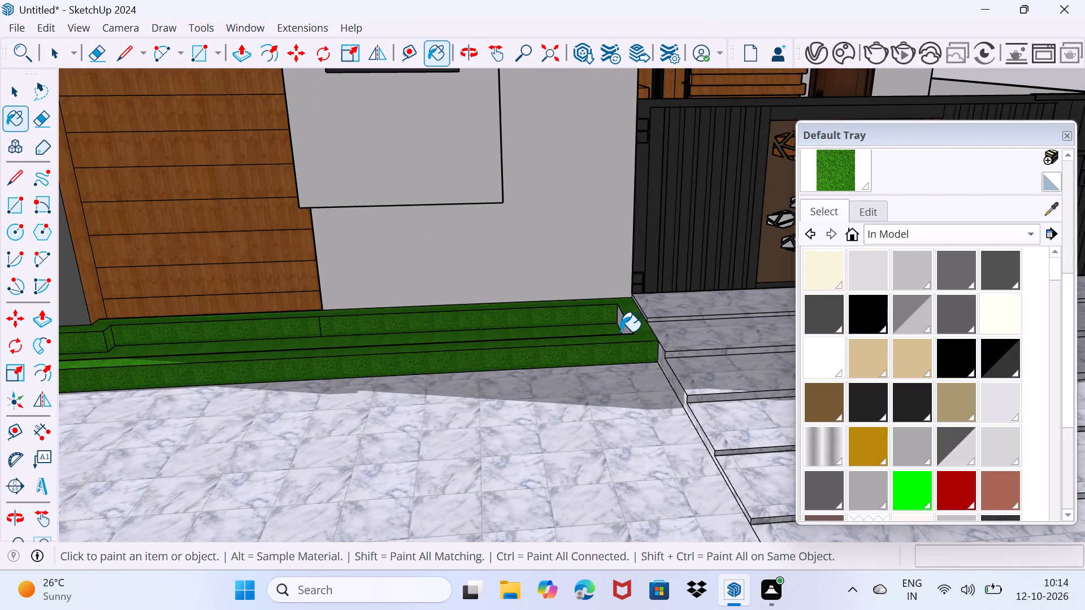
{"action": "left_click", "coordinate": [626, 326]}
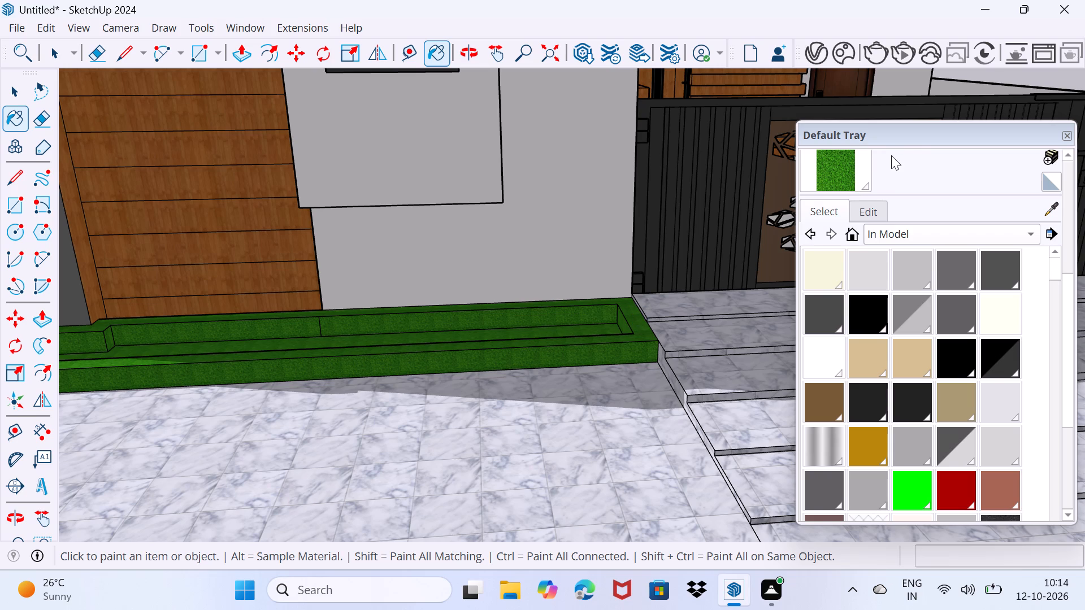
Move the Default Tray clear of the model view and leave the Paint Bucket tool.
{"action": "left_click_drag", "start_coordinate": [908, 134], "coordinate": [846, 559]}
{"action": "scroll", "coordinate": [689, 387], "scroll_direction": "down", "scroll_amount": 2}
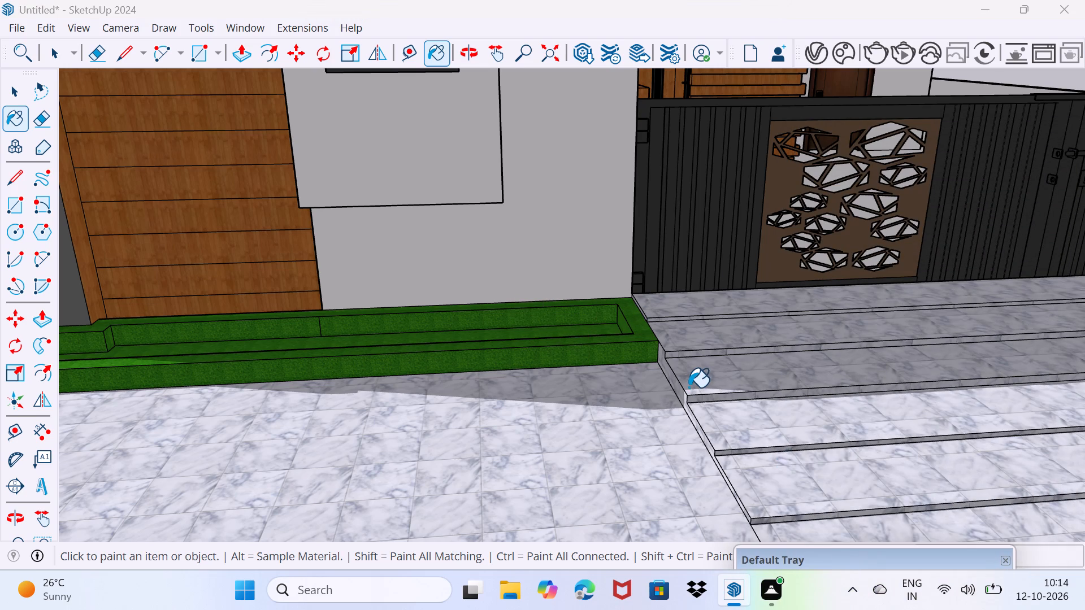
{"action": "scroll", "coordinate": [689, 387], "scroll_direction": "down", "scroll_amount": 10}
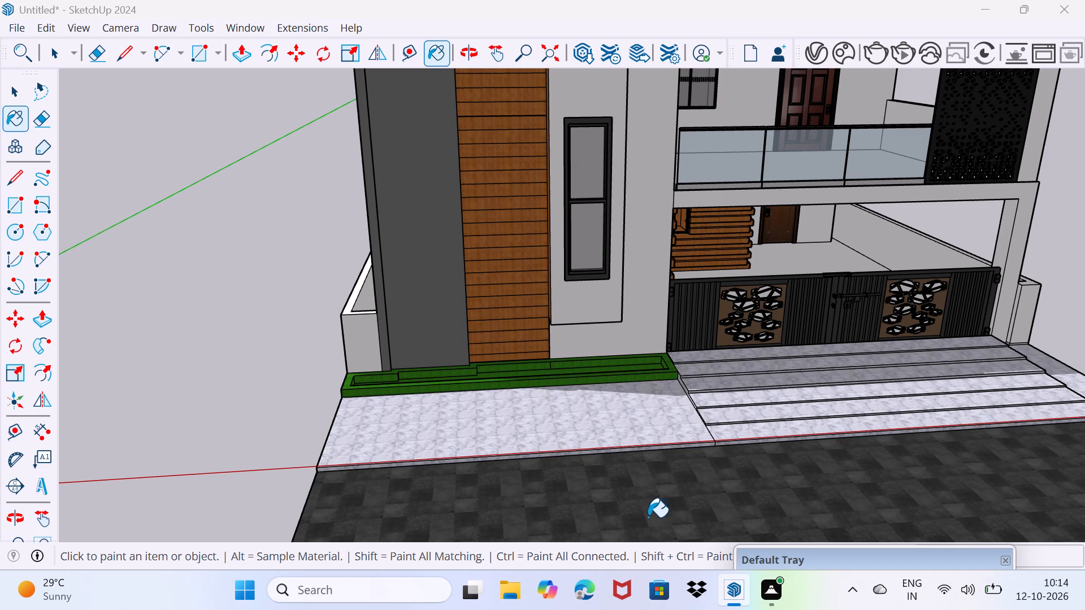
{"action": "scroll", "coordinate": [717, 341], "scroll_direction": "down", "scroll_amount": 1}
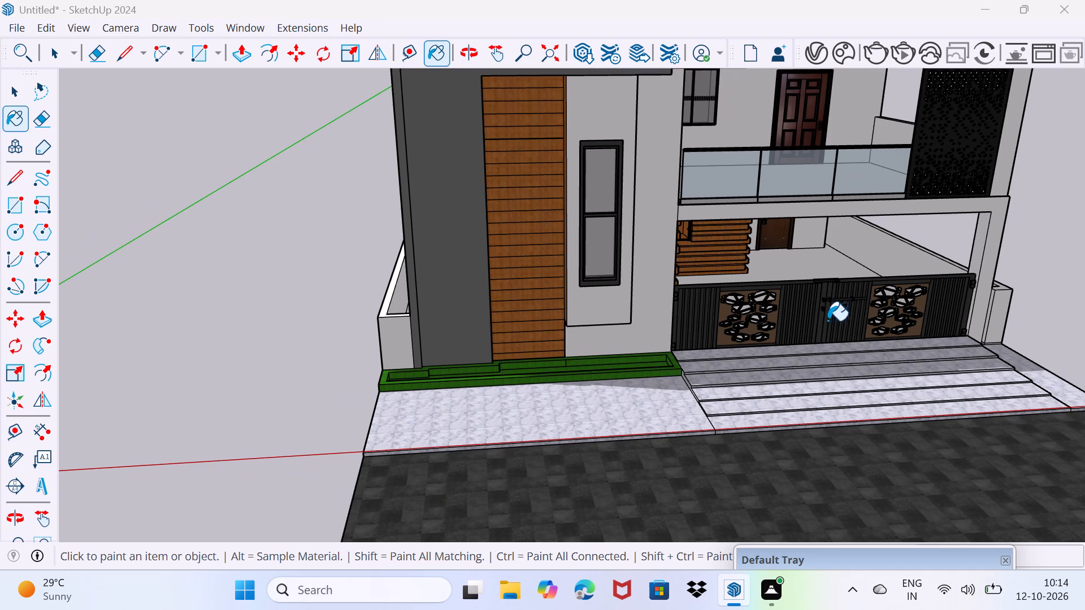
{"action": "key", "text": "space"}
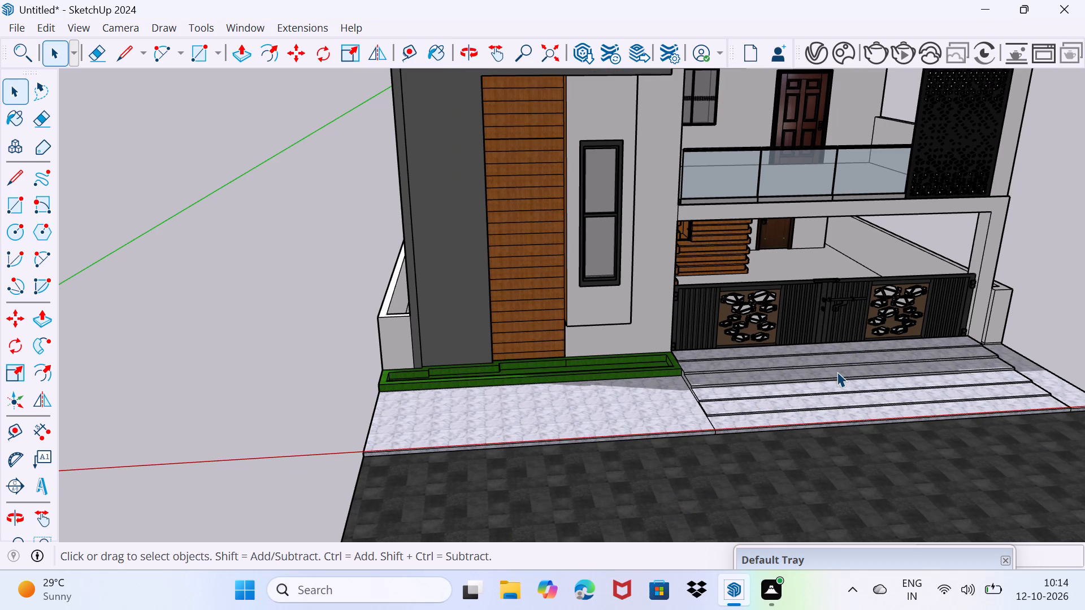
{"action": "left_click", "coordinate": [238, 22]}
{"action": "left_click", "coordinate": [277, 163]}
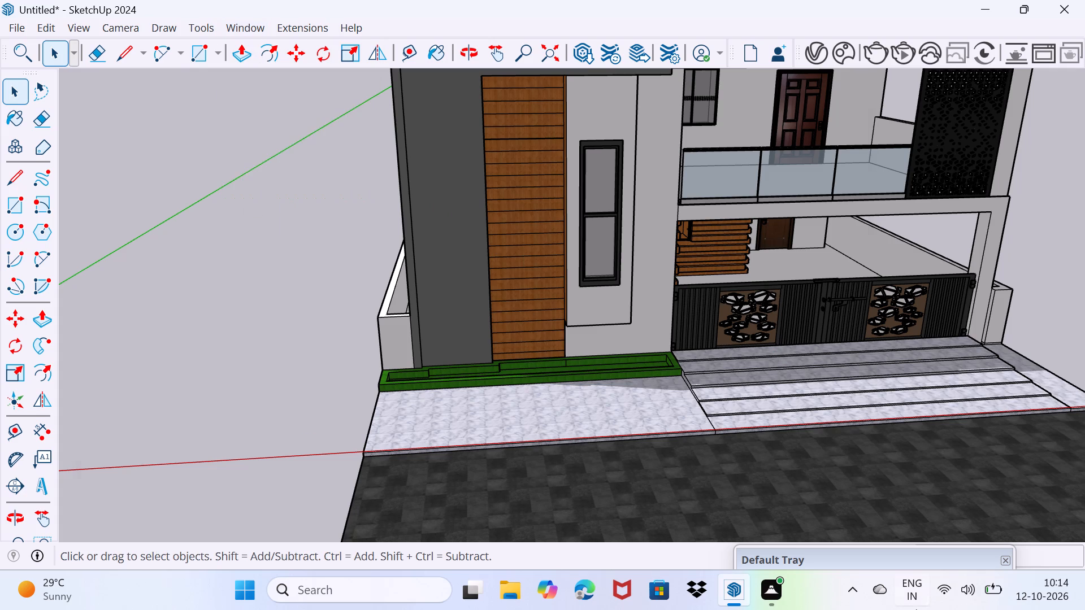
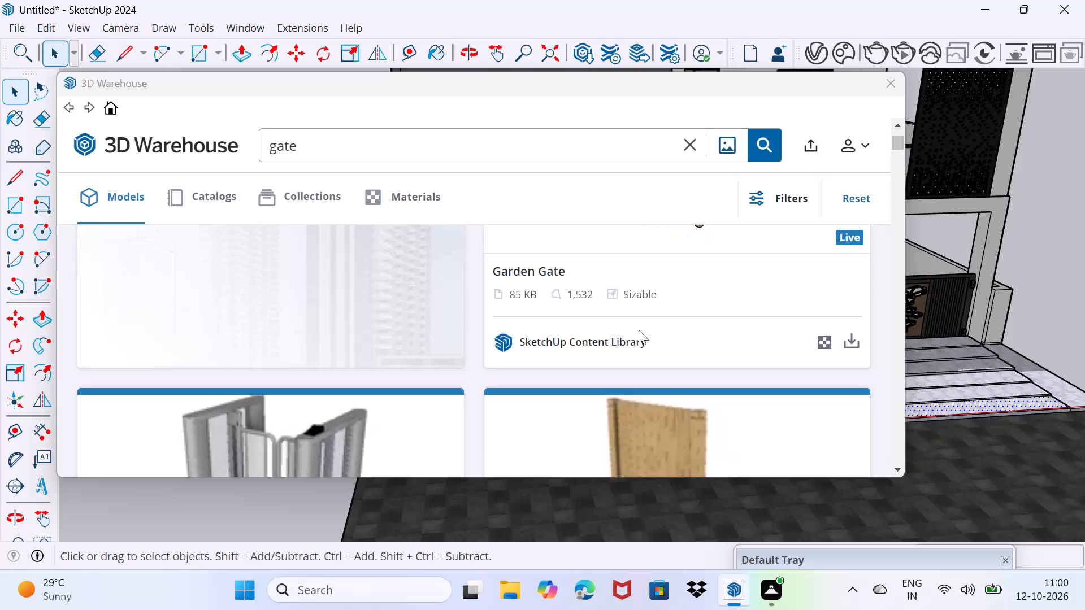
Close the 3D Warehouse window and examine the house's front elevation around the gate, steps and planter strip.
{"action": "left_click", "coordinate": [887, 85]}
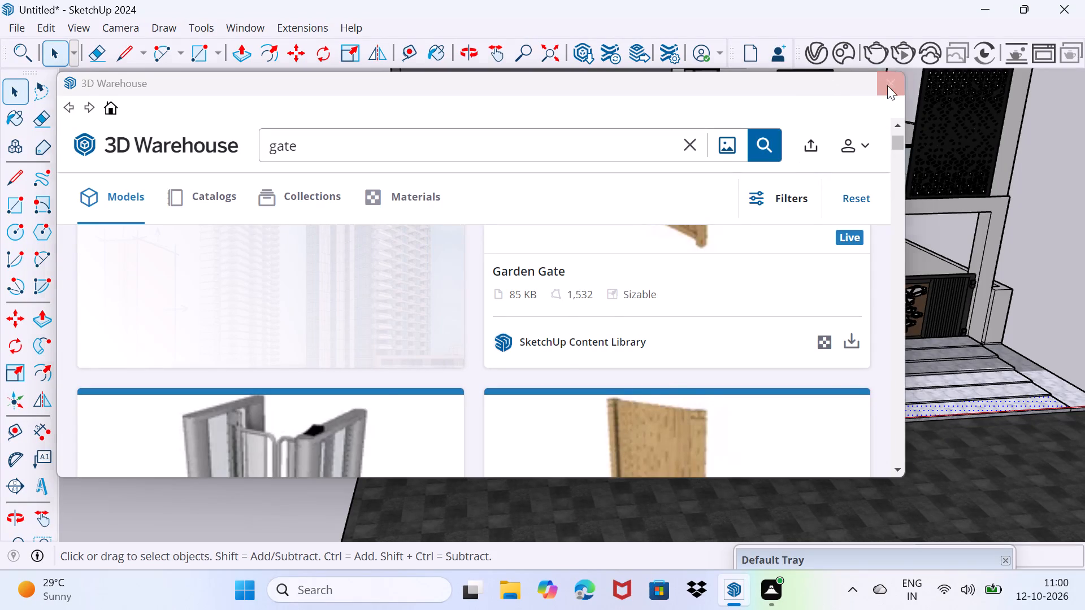
{"action": "middle_click_drag", "start_coordinate": [843, 199], "coordinate": [821, 267]}
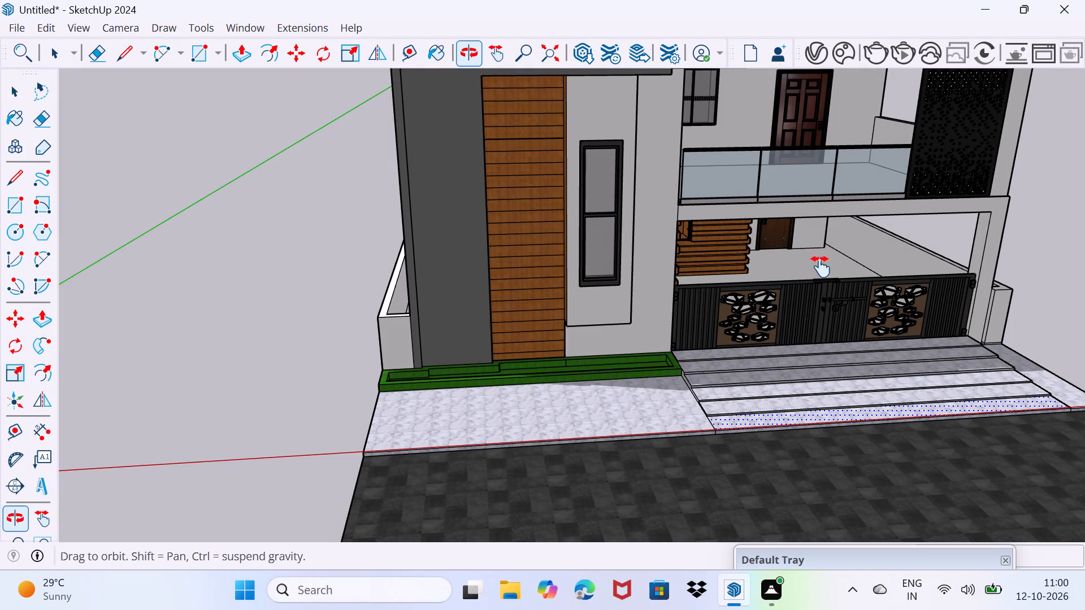
{"action": "middle_click_drag", "start_coordinate": [821, 267], "coordinate": [713, 284]}
{"action": "scroll", "coordinate": [468, 532], "scroll_direction": "up", "scroll_amount": 2}
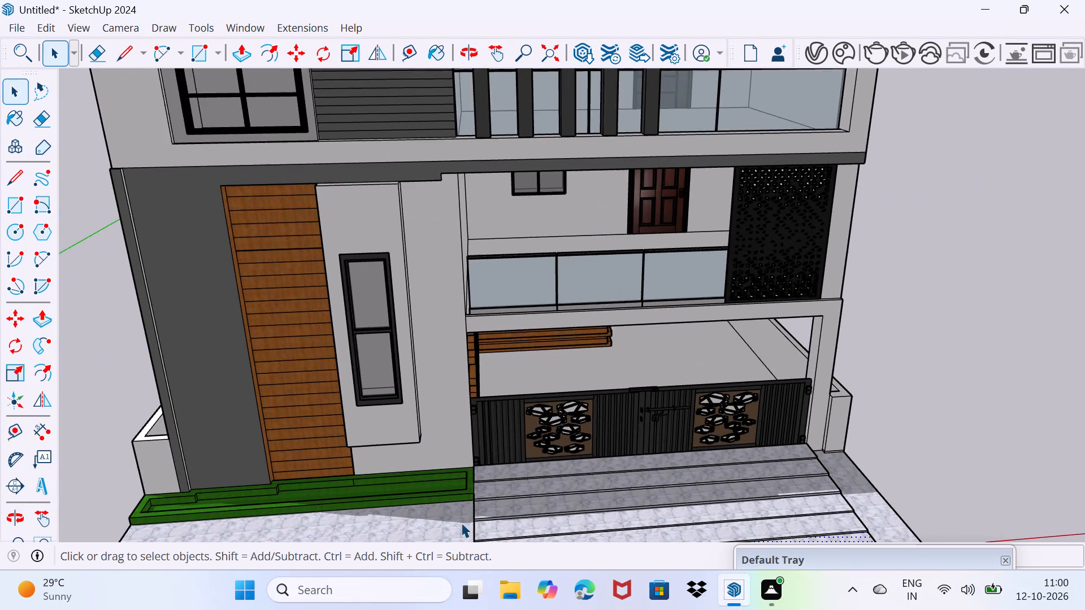
{"action": "middle_click_drag", "start_coordinate": [448, 507], "coordinate": [424, 452]}
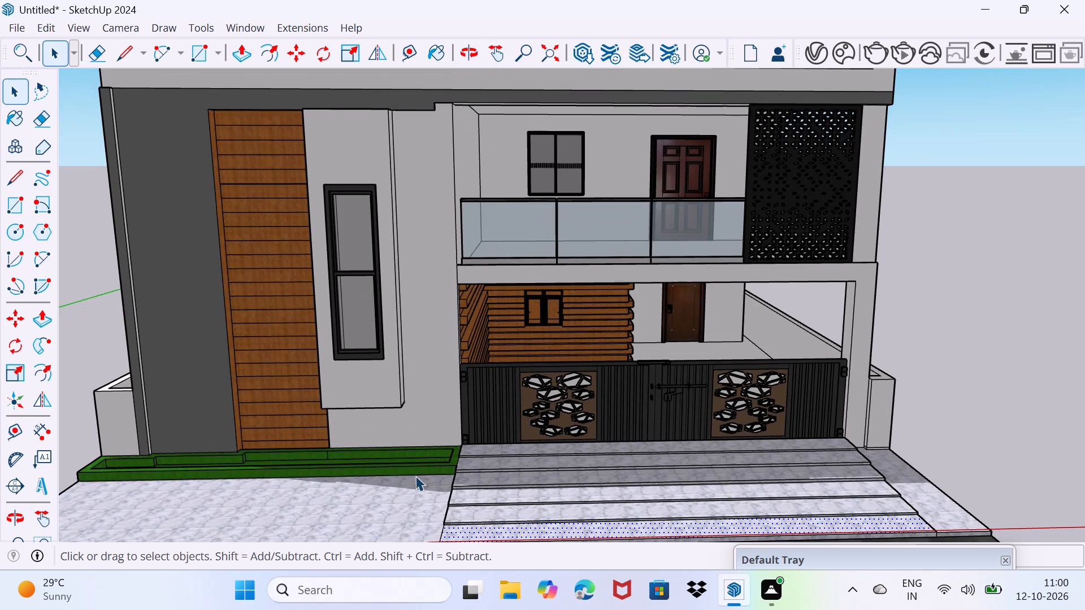
{"action": "scroll", "coordinate": [405, 480], "scroll_direction": "up", "scroll_amount": 1}
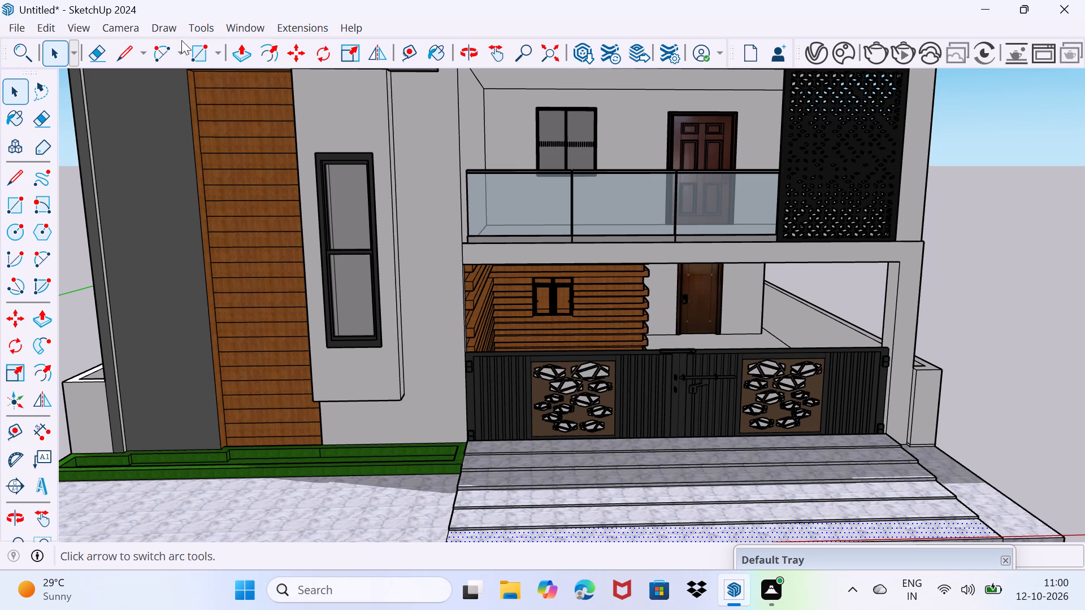
{"action": "scroll", "coordinate": [173, 100], "scroll_direction": "down", "scroll_amount": 3}
{"action": "middle_click_drag", "start_coordinate": [232, 184], "coordinate": [466, 198]}
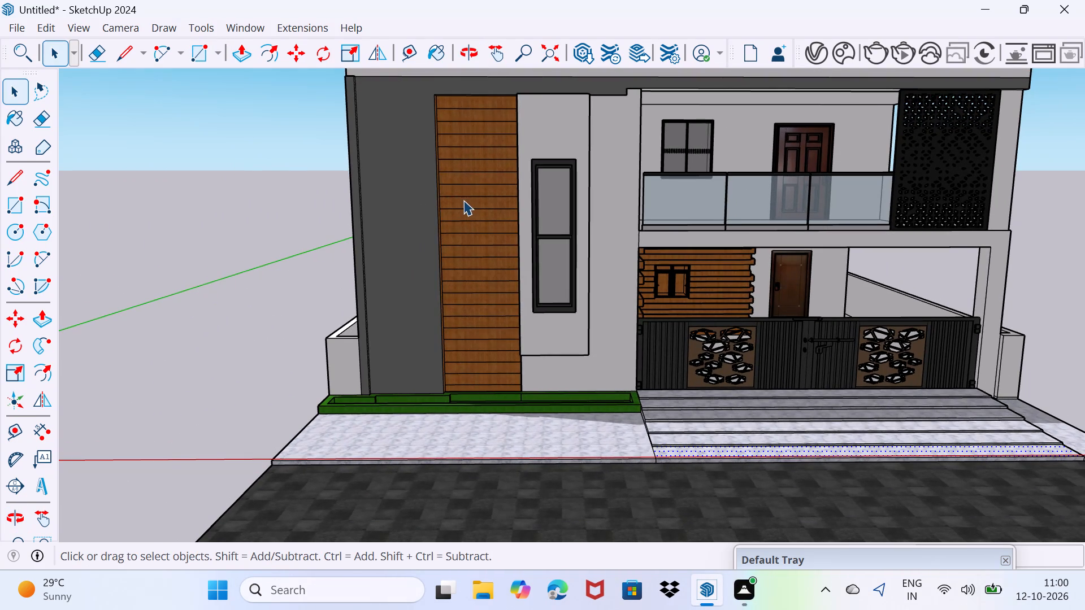
Reopen 3D Warehouse and browse the gate models.
{"action": "left_click", "coordinate": [290, 27]}
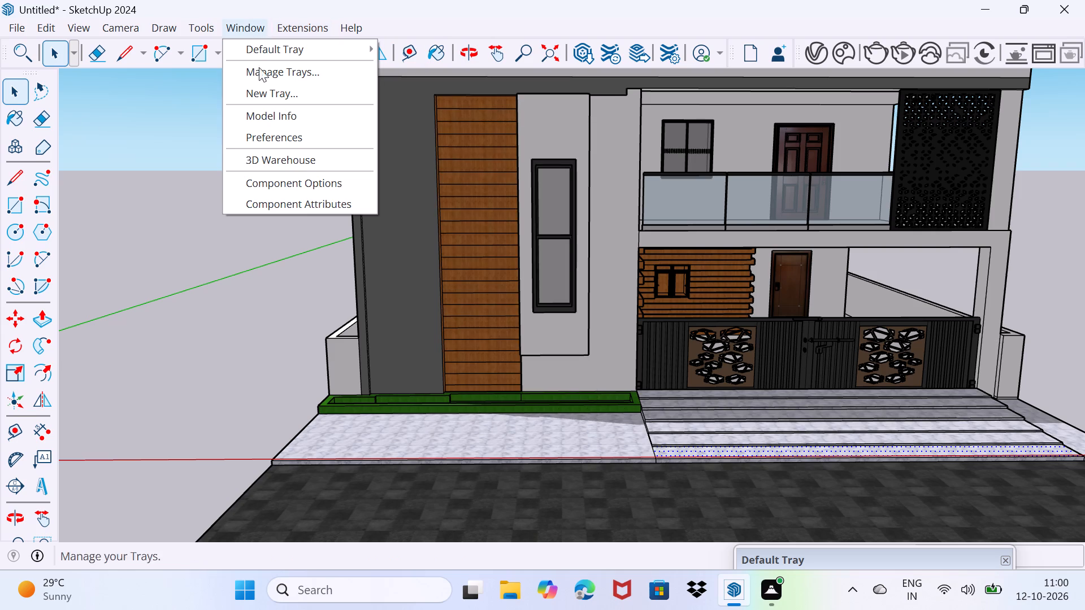
{"action": "left_click", "coordinate": [287, 163]}
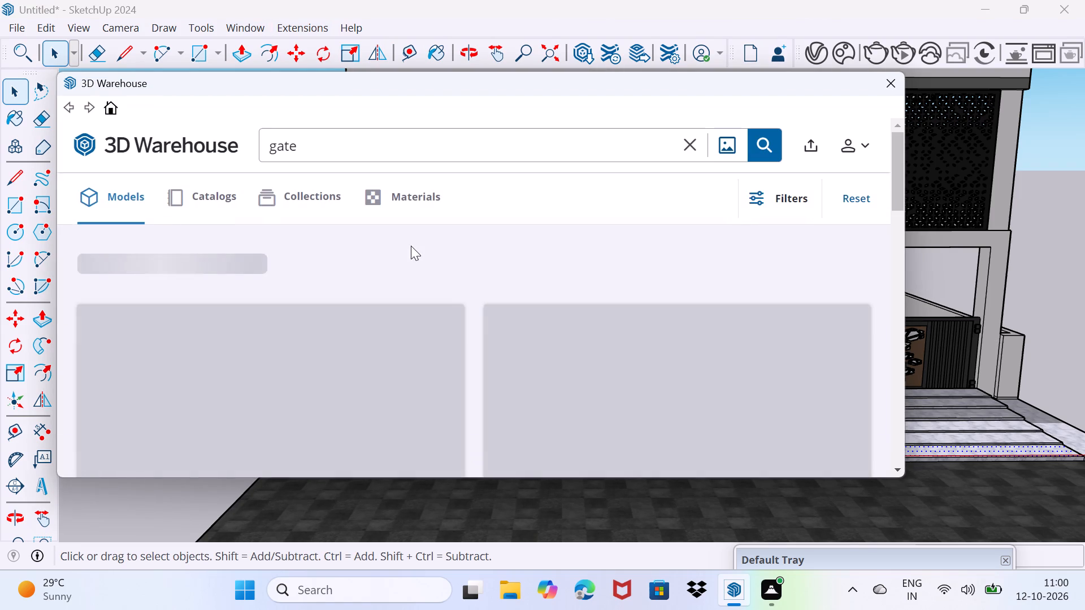
{"action": "scroll", "coordinate": [416, 250], "scroll_direction": "down", "scroll_amount": 3}
{"action": "scroll", "coordinate": [424, 312], "scroll_direction": "down", "scroll_amount": 4}
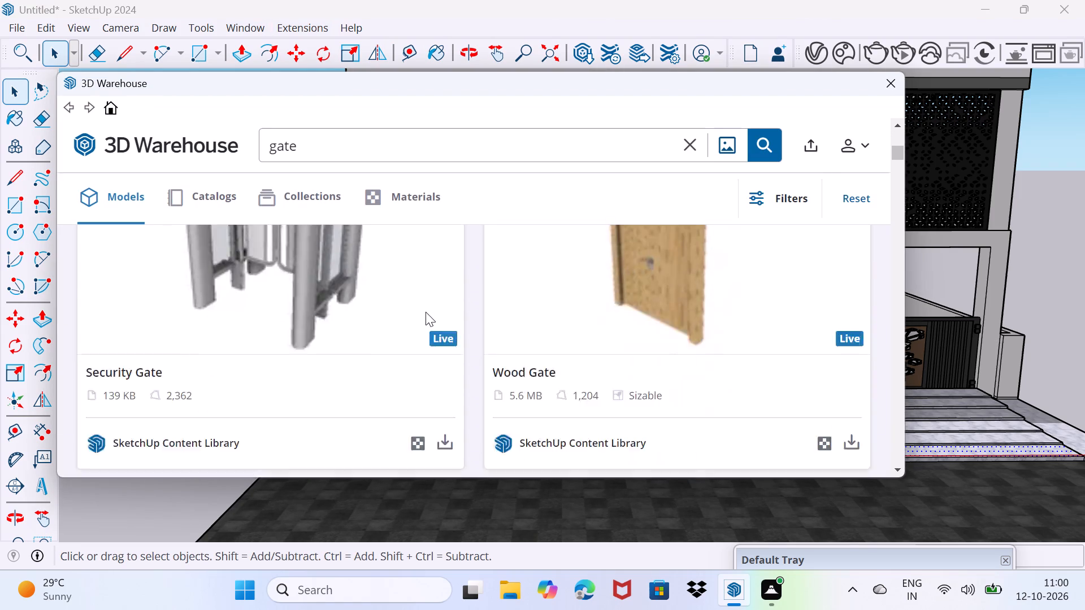
{"action": "scroll", "coordinate": [427, 309], "scroll_direction": "down", "scroll_amount": 12}
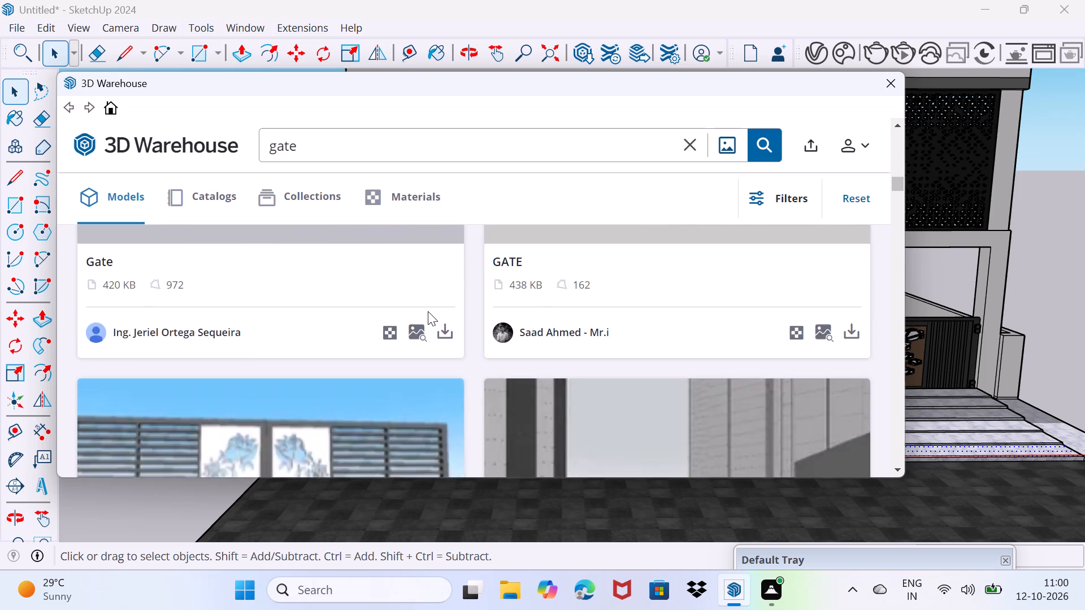
{"action": "scroll", "coordinate": [428, 311], "scroll_direction": "down", "scroll_amount": 17}
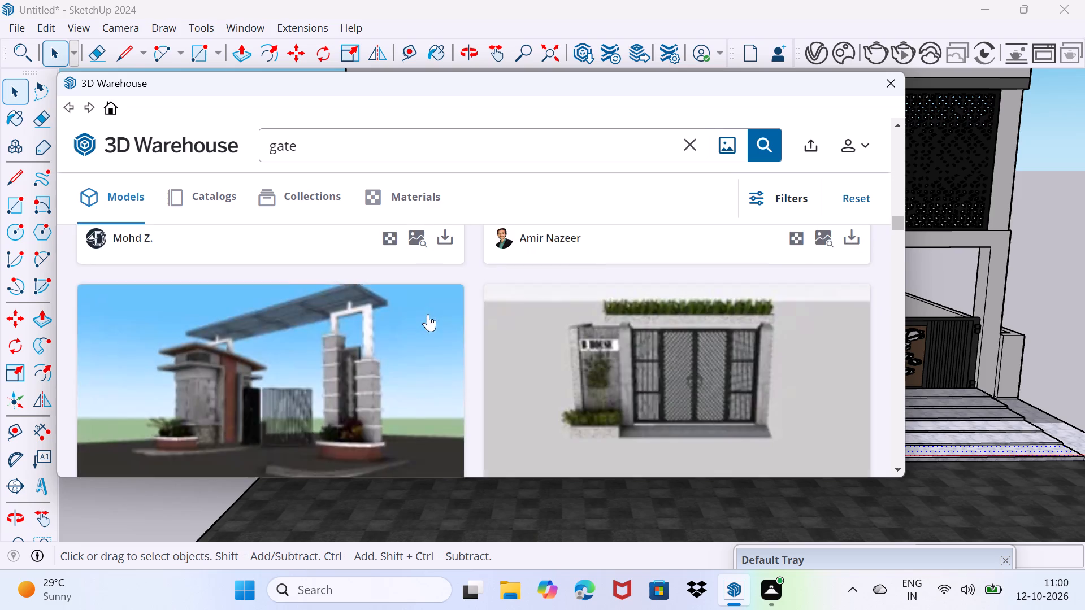
{"action": "scroll", "coordinate": [428, 314], "scroll_direction": "down", "scroll_amount": 5}
{"action": "scroll", "coordinate": [428, 313], "scroll_direction": "up", "scroll_amount": 7}
{"action": "scroll", "coordinate": [416, 297], "scroll_direction": "down", "scroll_amount": 1}
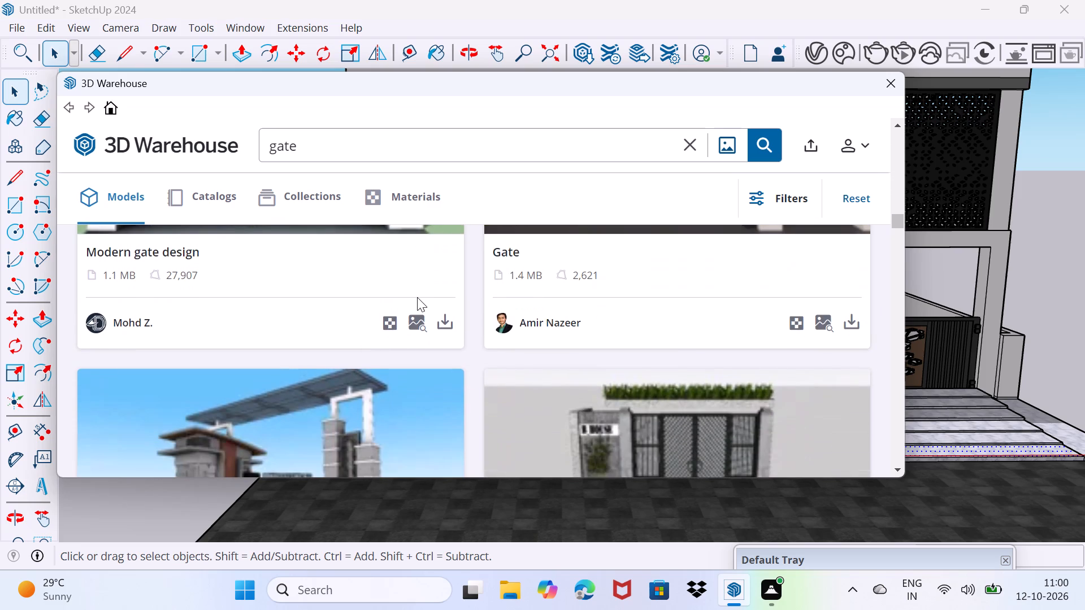
{"action": "scroll", "coordinate": [417, 298], "scroll_direction": "down", "scroll_amount": 1}
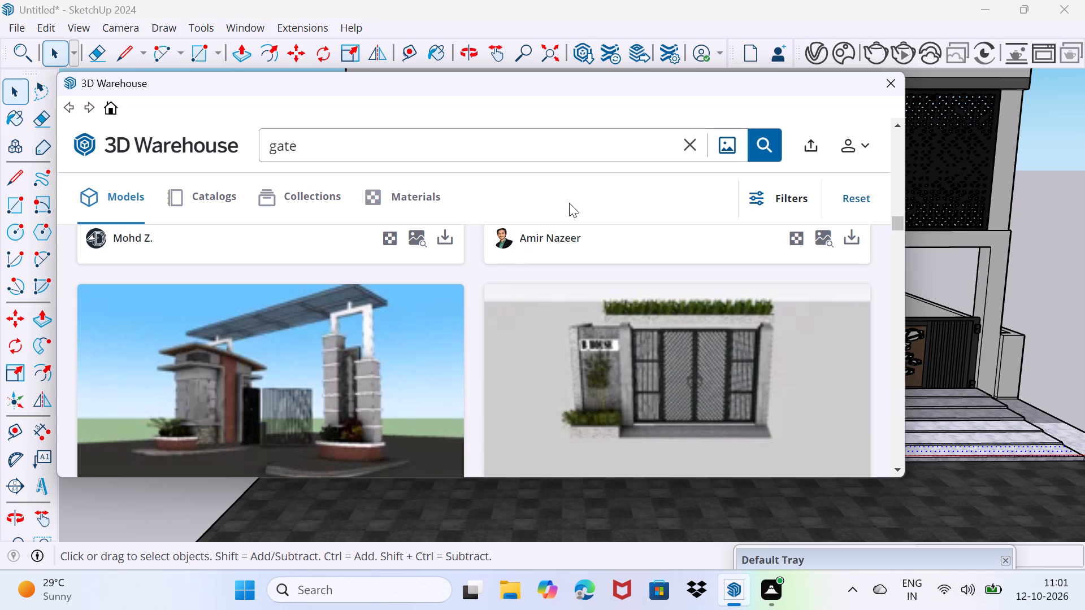
Search 3D Warehouse for "plant".
{"action": "left_click", "coordinate": [552, 129]}
{"action": "key", "text": "BackSpace"}
{"action": "key", "text": "BackSpace"}
{"action": "key", "text": "BackSpace"}
{"action": "key", "text": "BackSpace"}
{"action": "key", "text": "BackSpace"}
{"action": "key", "text": "BackSpace"}
{"action": "key", "text": "BackSpace"}
{"action": "key", "text": "BackSpace"}
{"action": "key", "text": "BackSpace"}
{"action": "key", "text": "BackSpace"}
{"action": "key", "text": "BackSpace"}
{"action": "key", "text": "BackSpace"}
{"action": "key", "text": "BackSpace"}
{"action": "key", "text": "BackSpace"}
{"action": "key", "text": "BackSpace"}
{"action": "type", "text": "plant"}
{"action": "key", "text": "Return"}
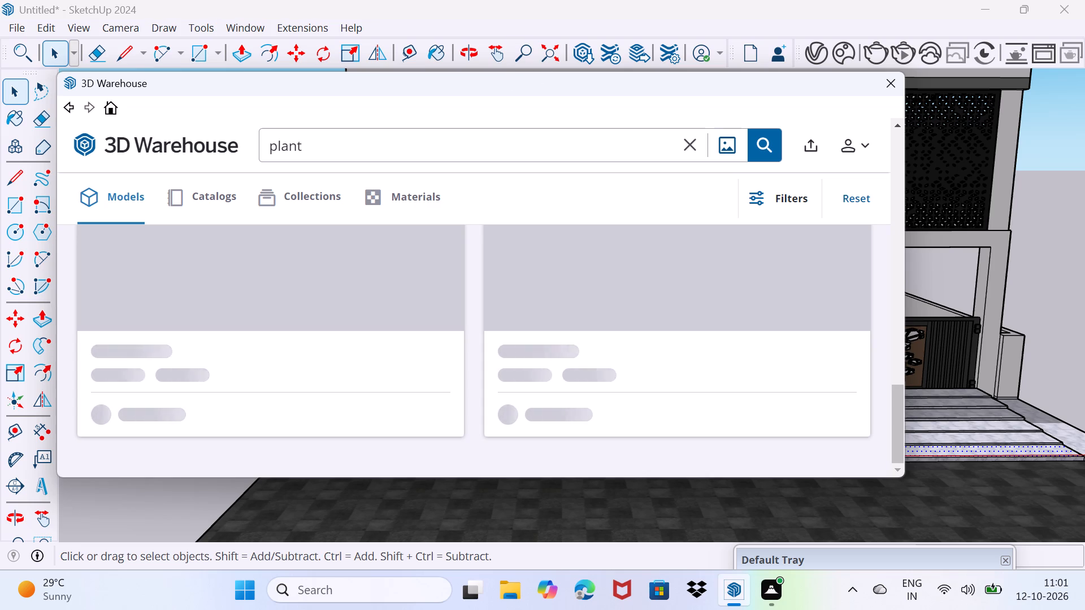
Browse the plant models and load the 3.6 MB "Plant" with the metallic cylindrical pot directly into the model.
{"action": "scroll", "coordinate": [501, 299], "scroll_direction": "down", "scroll_amount": 9}
{"action": "scroll", "coordinate": [500, 358], "scroll_direction": "up", "scroll_amount": 2}
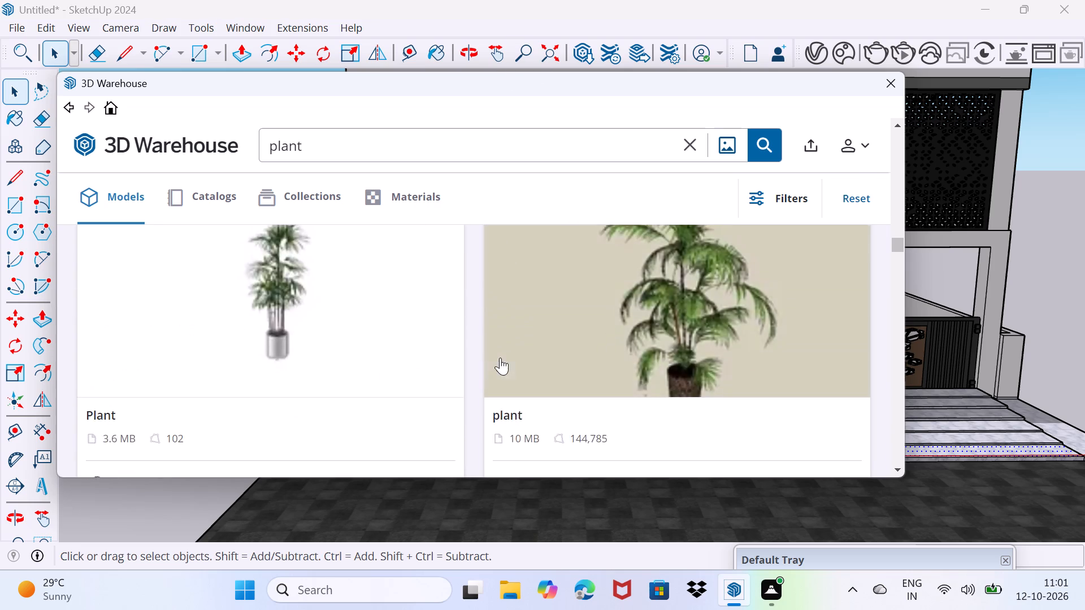
{"action": "scroll", "coordinate": [500, 358], "scroll_direction": "up", "scroll_amount": 9}
{"action": "scroll", "coordinate": [497, 364], "scroll_direction": "down", "scroll_amount": 9}
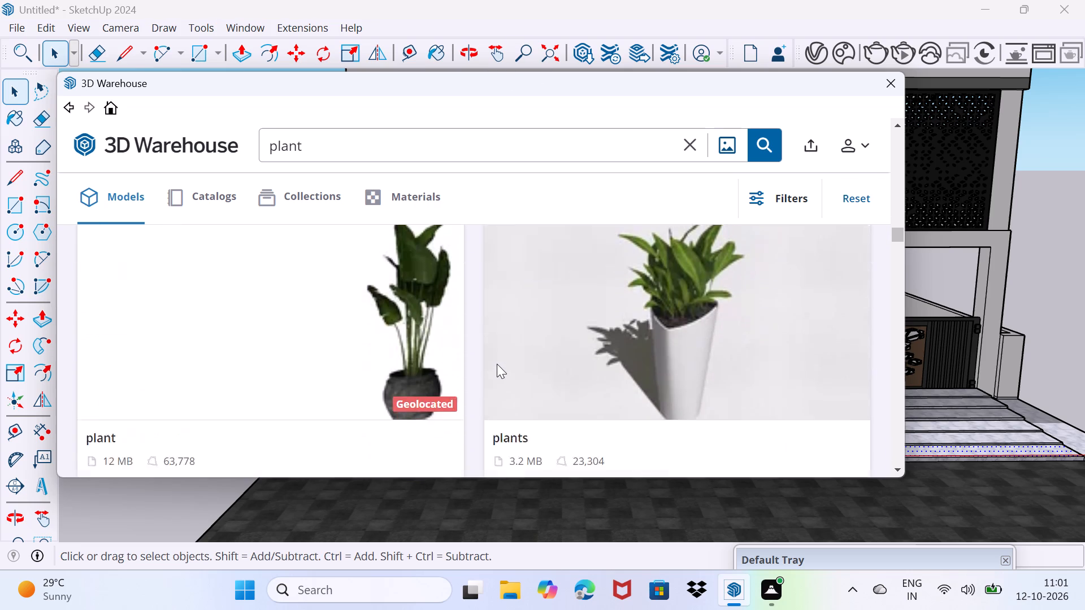
{"action": "scroll", "coordinate": [497, 364], "scroll_direction": "down", "scroll_amount": 5}
{"action": "scroll", "coordinate": [497, 364], "scroll_direction": "up", "scroll_amount": 4}
{"action": "scroll", "coordinate": [497, 364], "scroll_direction": "down", "scroll_amount": 3}
{"action": "scroll", "coordinate": [497, 364], "scroll_direction": "up", "scroll_amount": 2}
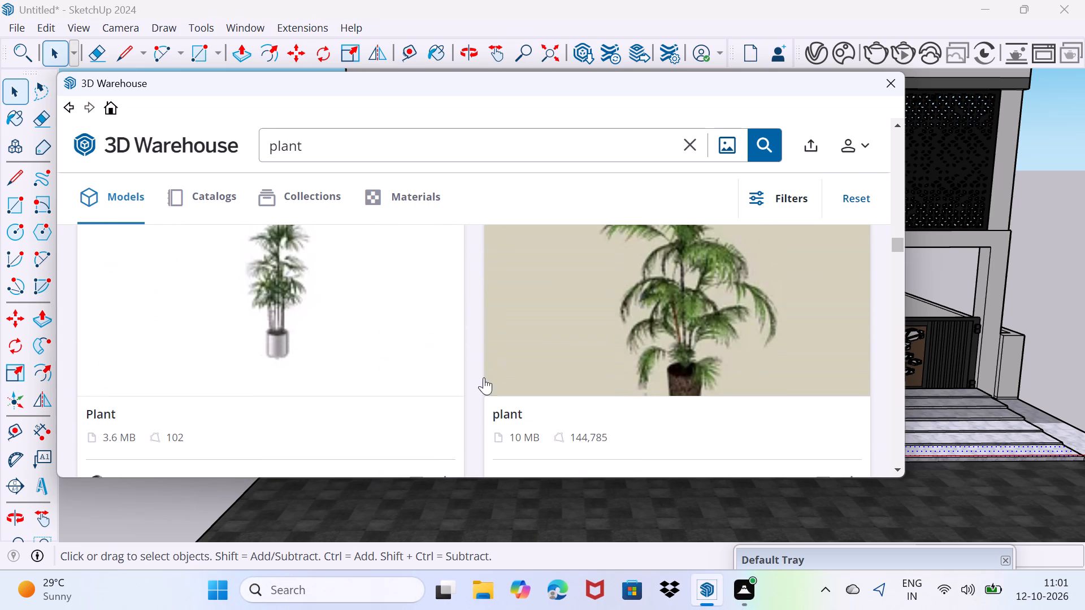
{"action": "scroll", "coordinate": [460, 418], "scroll_direction": "down", "scroll_amount": 2}
{"action": "left_click", "coordinate": [441, 313]}
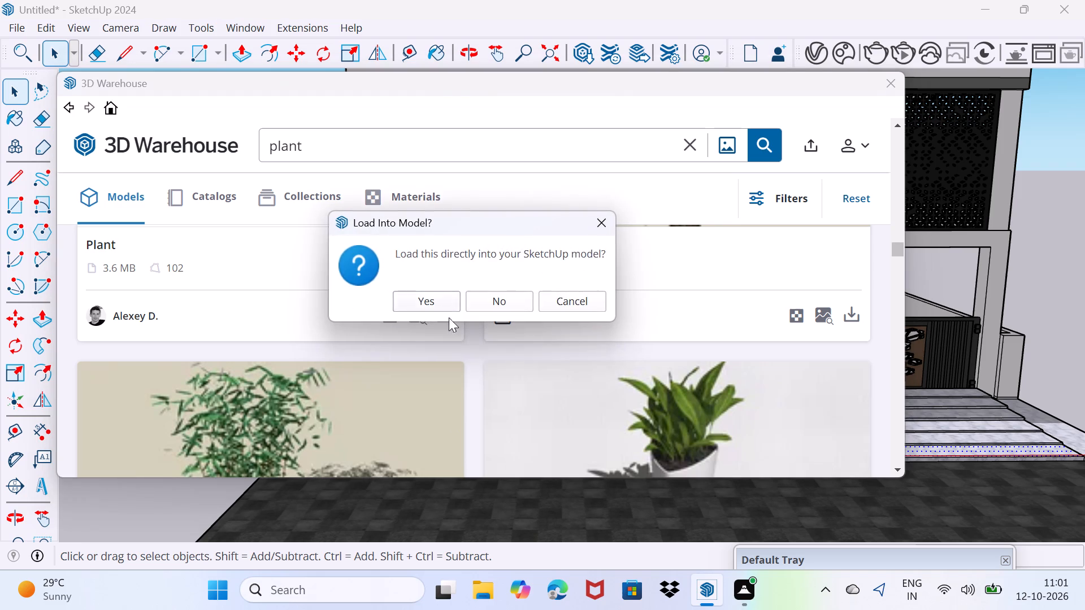
{"action": "left_click_drag", "start_coordinate": [434, 307], "coordinate": [435, 302]}
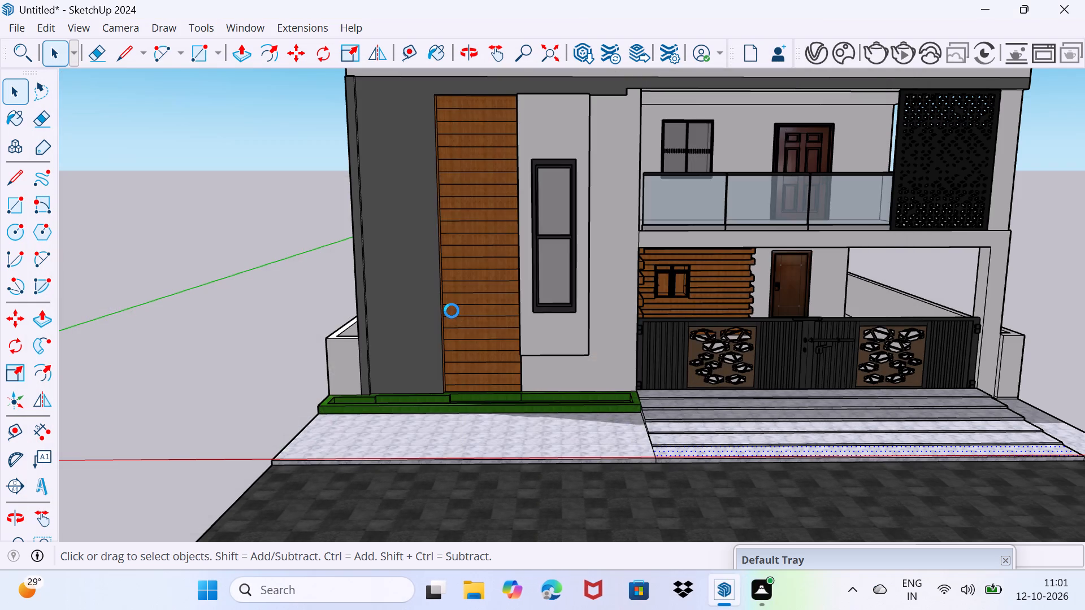
Place the potted plant on the marble paving in front of the green planter's end nearest the gate.
{"action": "left_click", "coordinate": [686, 328]}
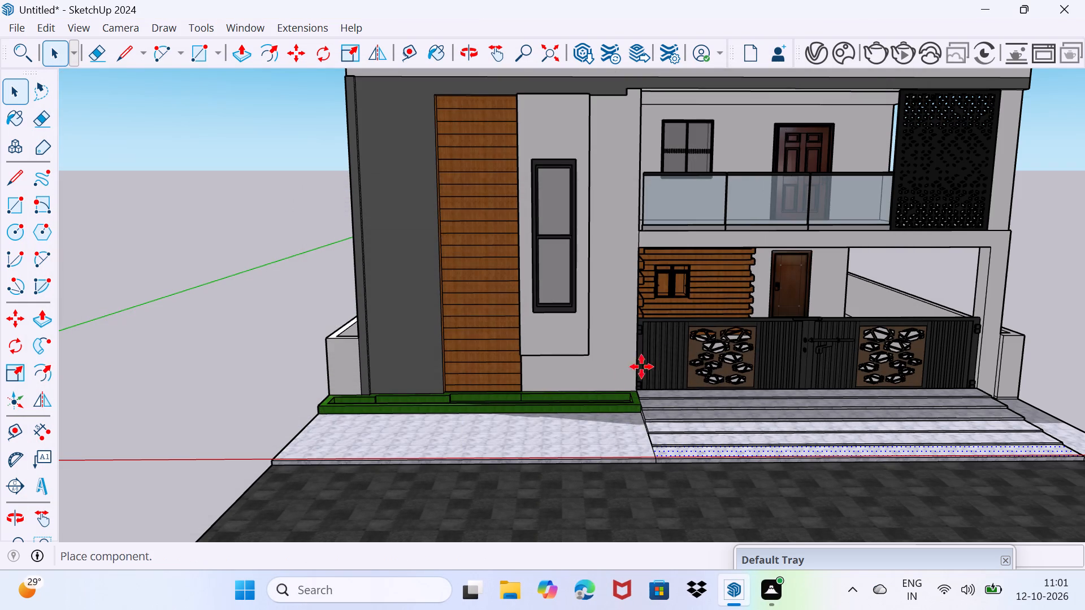
{"action": "scroll", "coordinate": [580, 432], "scroll_direction": "up", "scroll_amount": 7}
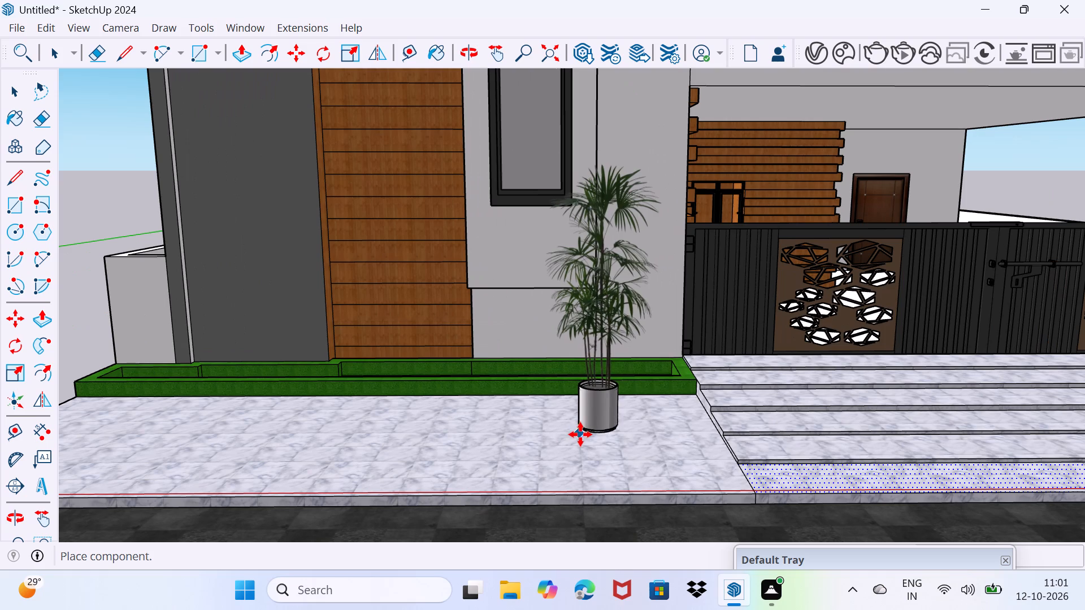
{"action": "left_click", "coordinate": [640, 416]}
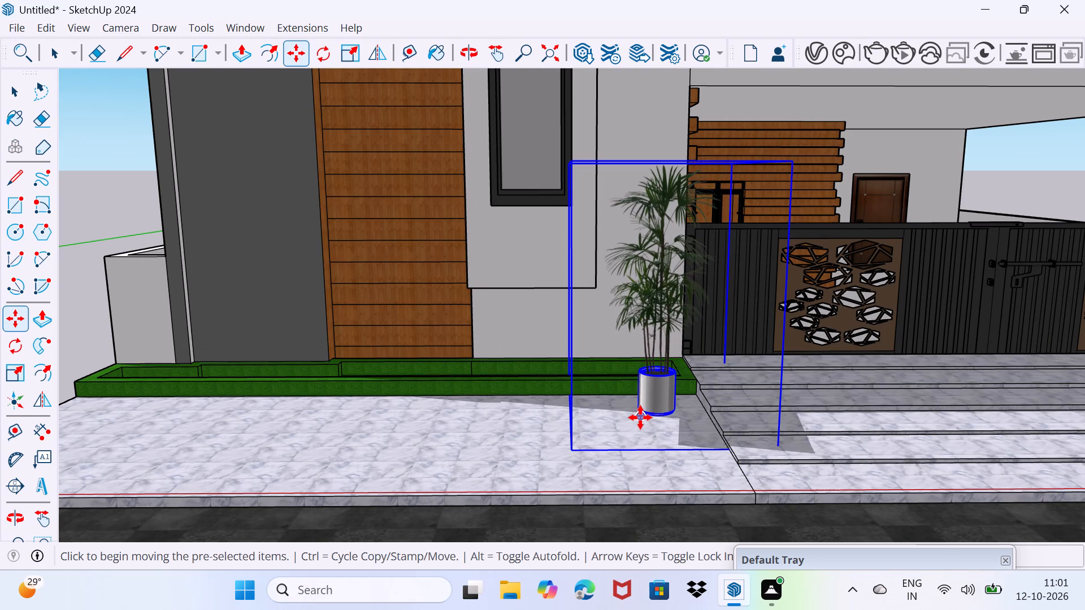
Copy the potted plant along the green planter to in front of the wood cladding's edge nearest the window.
{"action": "left_click", "coordinate": [568, 452]}
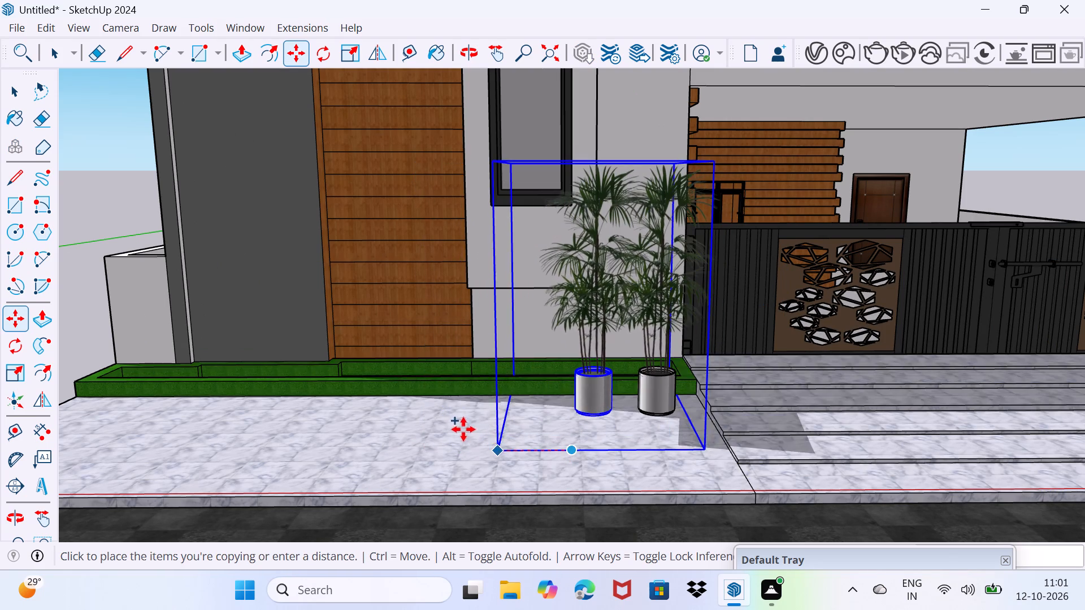
{"action": "left_click", "coordinate": [345, 445]}
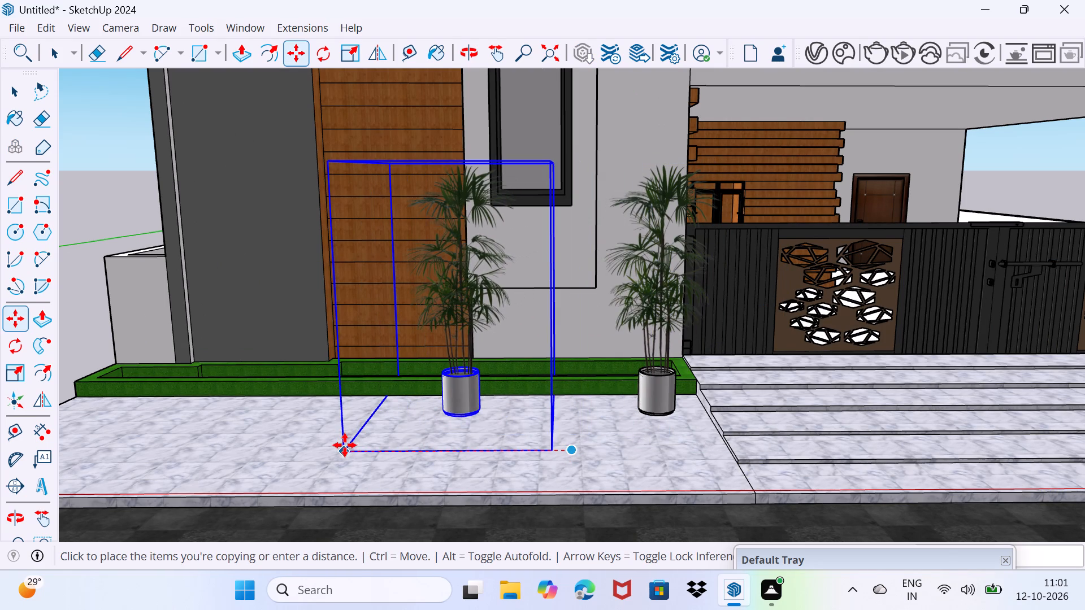
Copy the second plant to the paving's end farthest from the gate and divide the spacing by 3 for evenly spaced copies.
{"action": "left_click", "coordinate": [344, 452]}
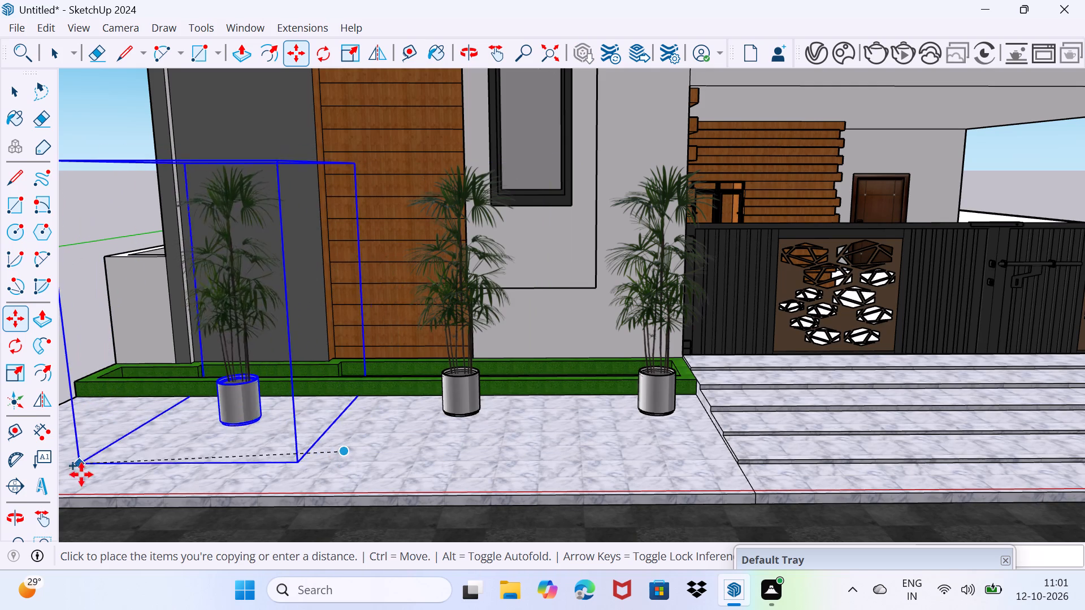
{"action": "scroll", "coordinate": [57, 470], "scroll_direction": "down", "scroll_amount": 2}
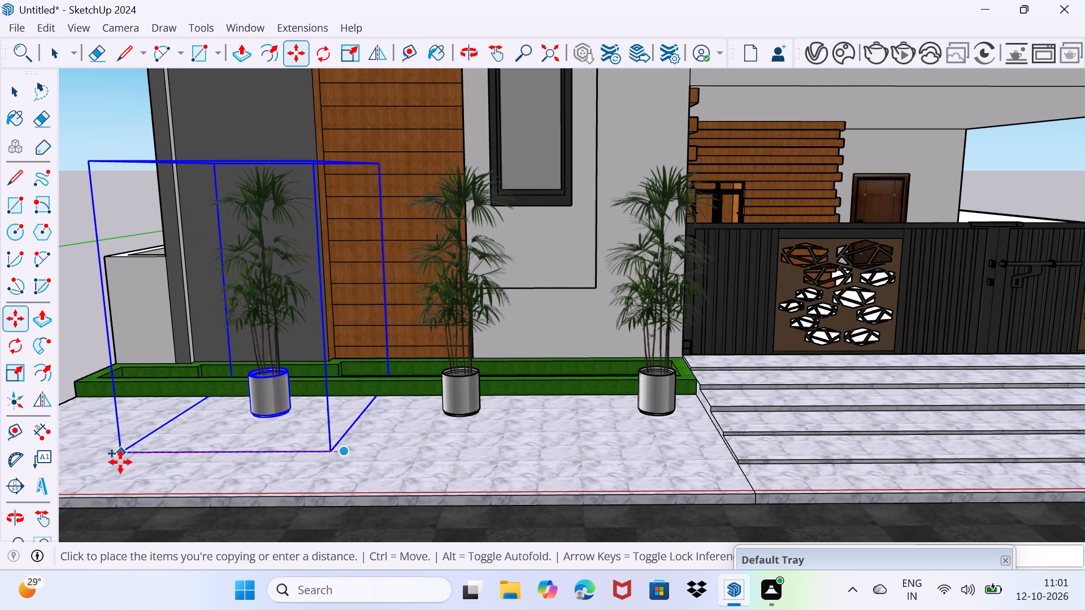
{"action": "middle_click_drag", "start_coordinate": [135, 462], "coordinate": [601, 511], "text": "shift"}
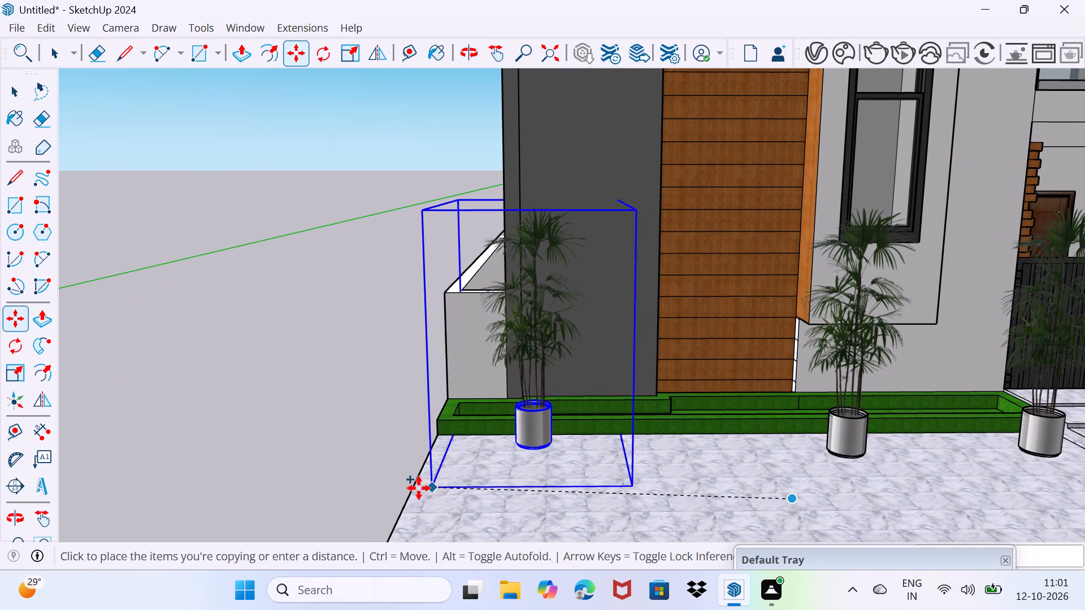
{"action": "left_click", "coordinate": [391, 492]}
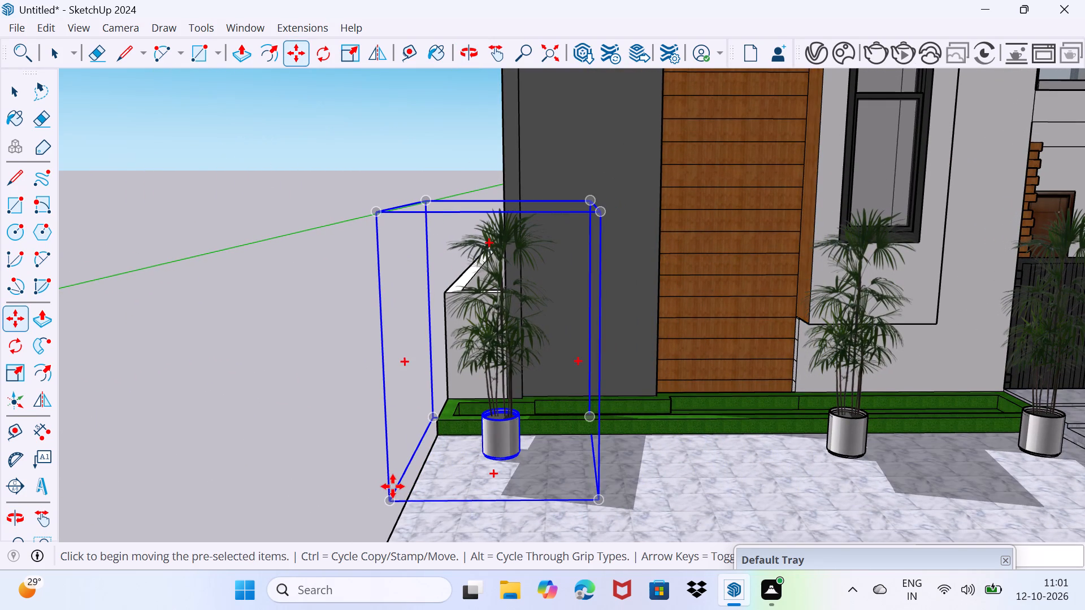
{"action": "key", "text": "slash"}
{"action": "key", "text": "3"}
{"action": "key", "text": "Return"}
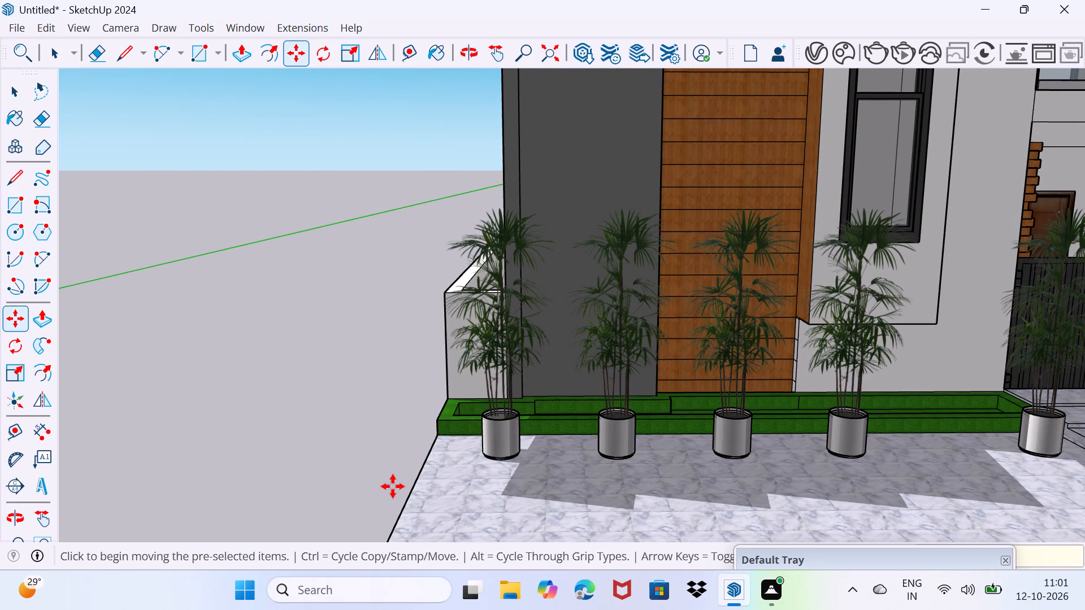
{"action": "key", "text": "space"}
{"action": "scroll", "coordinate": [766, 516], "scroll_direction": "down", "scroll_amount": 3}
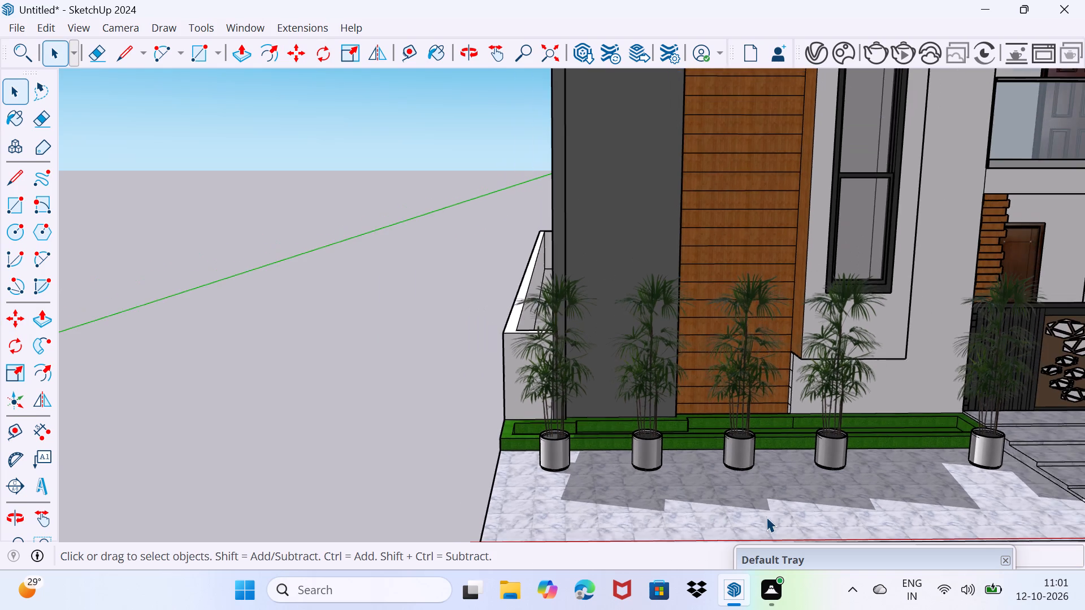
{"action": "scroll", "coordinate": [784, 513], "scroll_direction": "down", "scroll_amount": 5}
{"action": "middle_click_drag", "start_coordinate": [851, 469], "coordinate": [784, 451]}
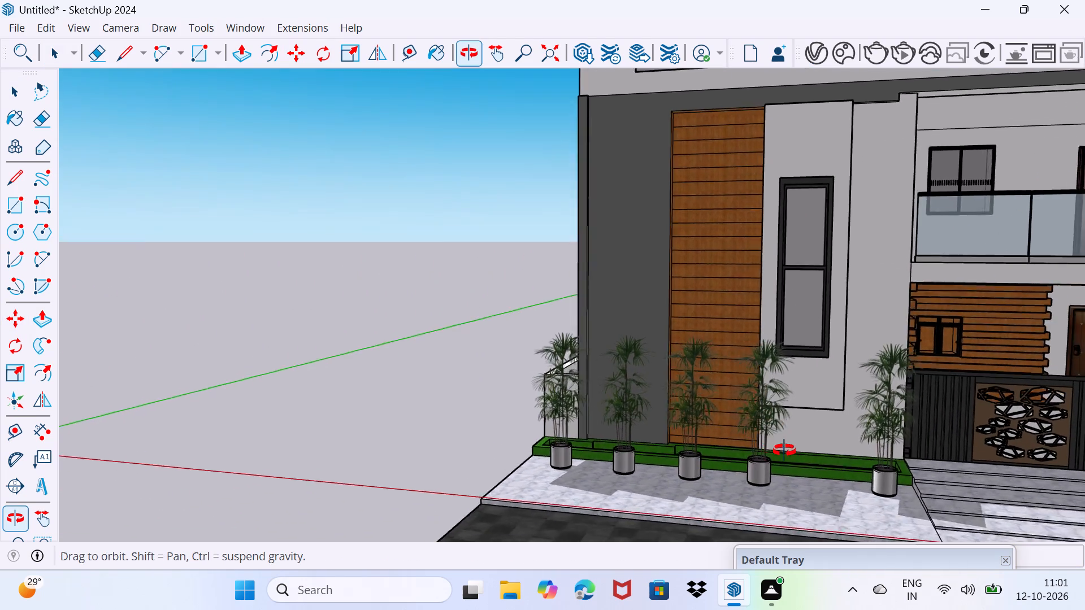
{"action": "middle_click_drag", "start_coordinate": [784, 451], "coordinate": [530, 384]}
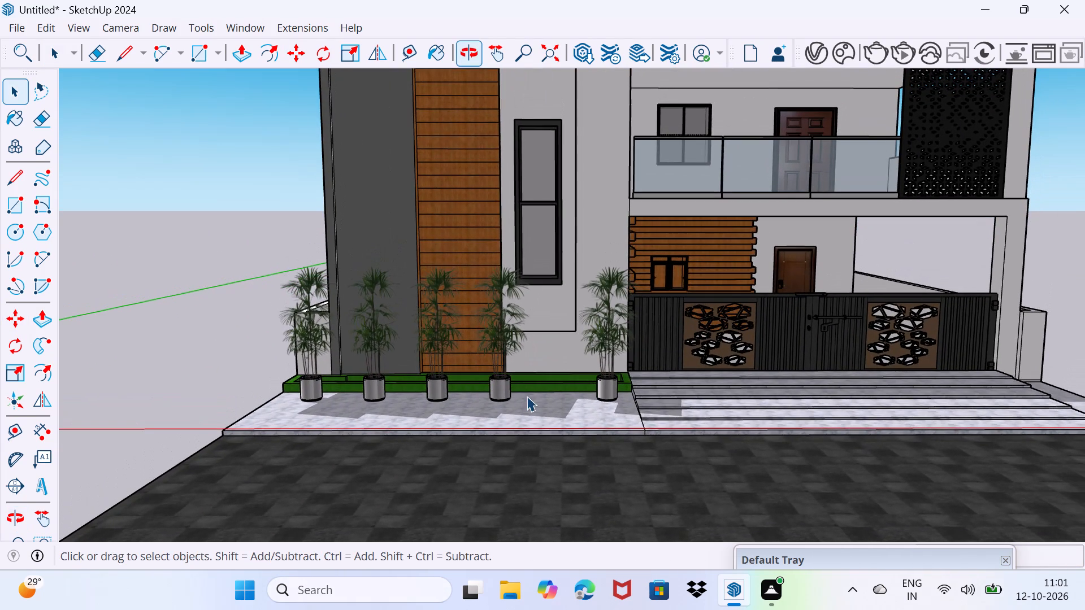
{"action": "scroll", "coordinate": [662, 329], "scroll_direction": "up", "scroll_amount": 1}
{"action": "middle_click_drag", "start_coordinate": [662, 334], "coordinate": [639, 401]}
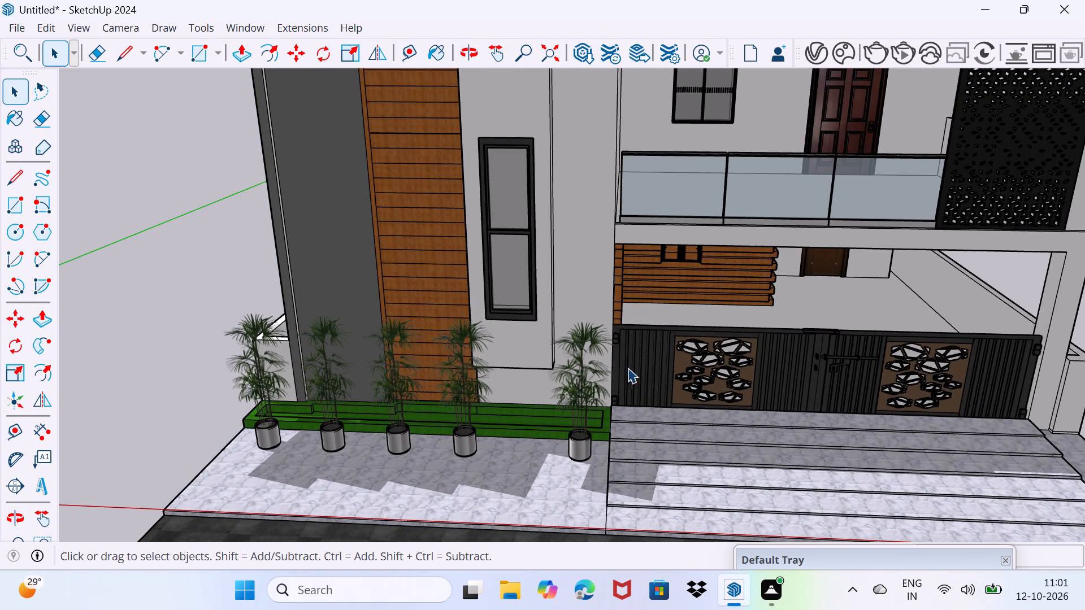
Search the 3D Warehouse for "plant" and load the model listed just above the 1.3 MB "plant" directly into the scene.
{"action": "left_click", "coordinate": [250, 30]}
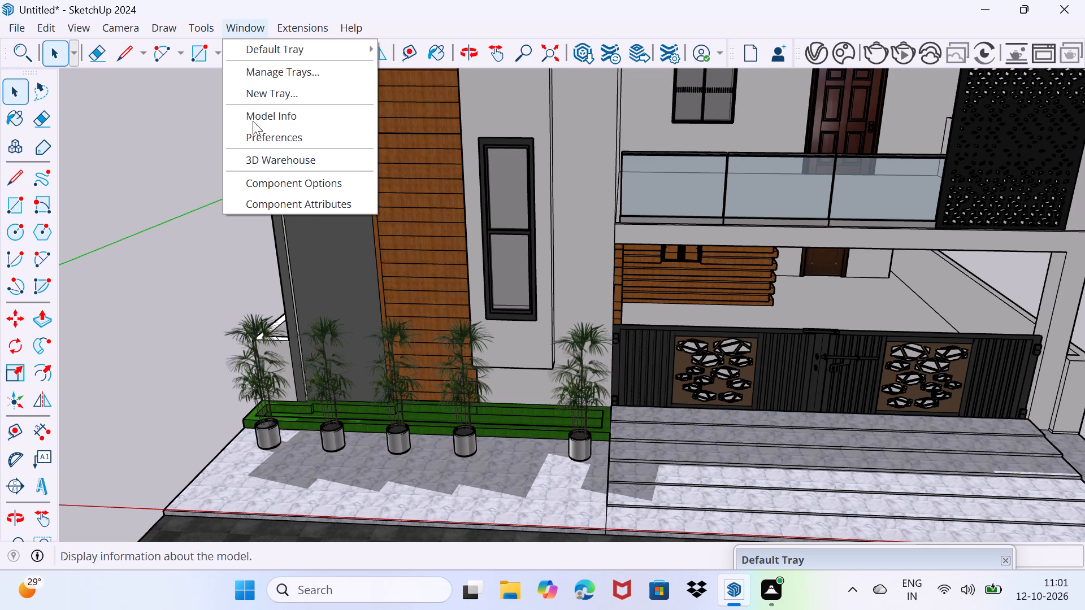
{"action": "left_click", "coordinate": [261, 155]}
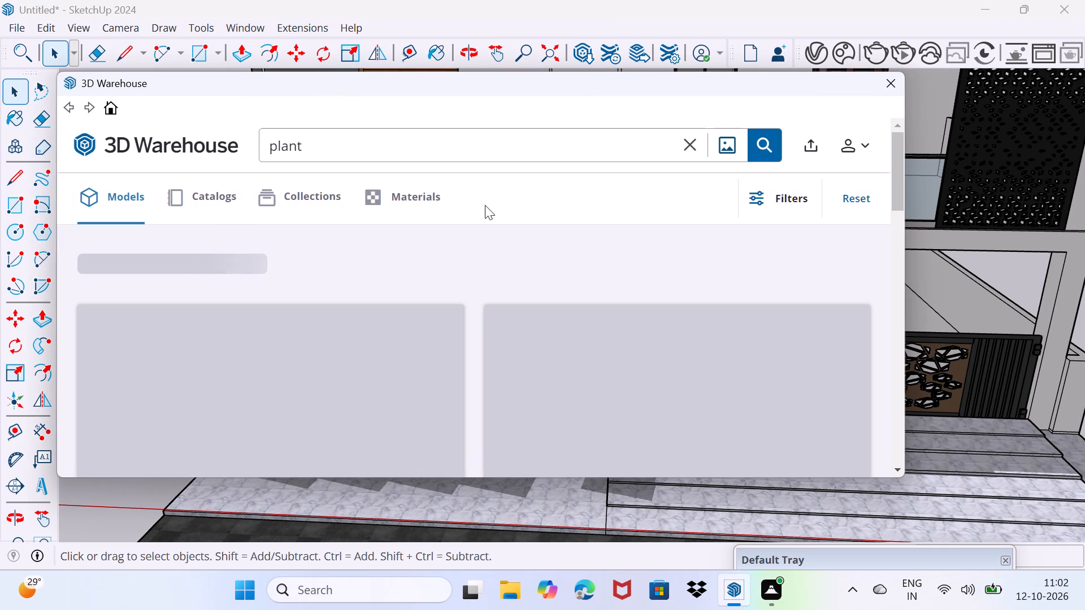
{"action": "left_click", "coordinate": [769, 152]}
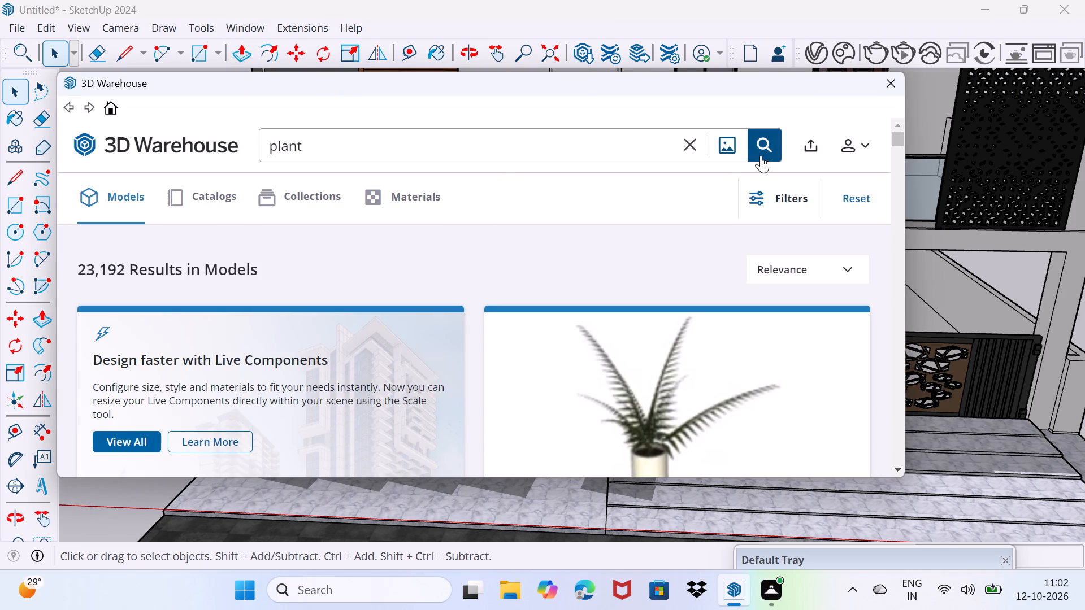
{"action": "scroll", "coordinate": [705, 265], "scroll_direction": "down", "scroll_amount": 9}
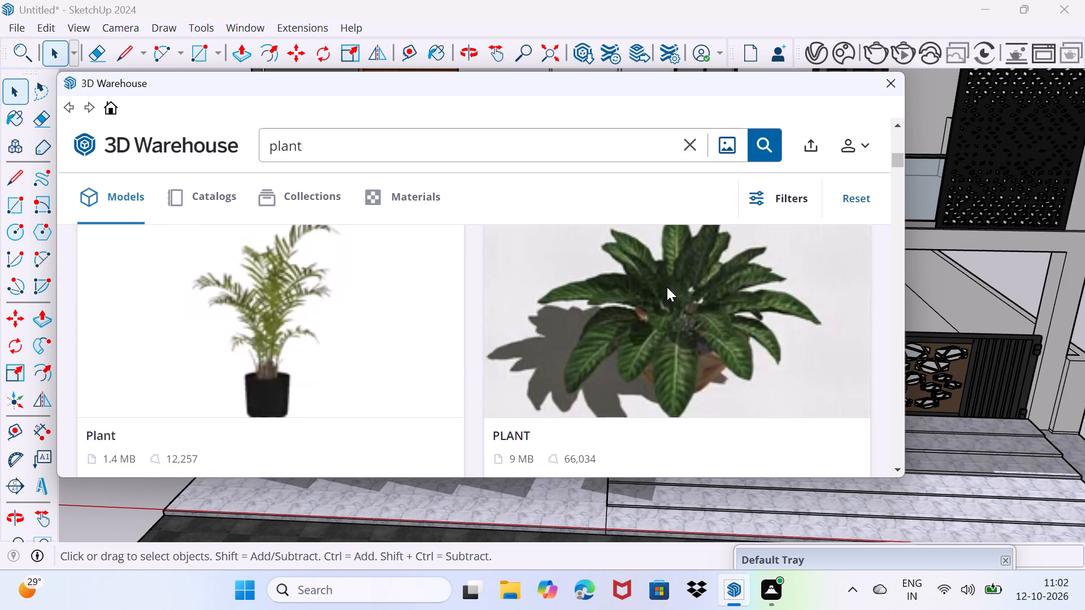
{"action": "scroll", "coordinate": [667, 287], "scroll_direction": "down", "scroll_amount": 13}
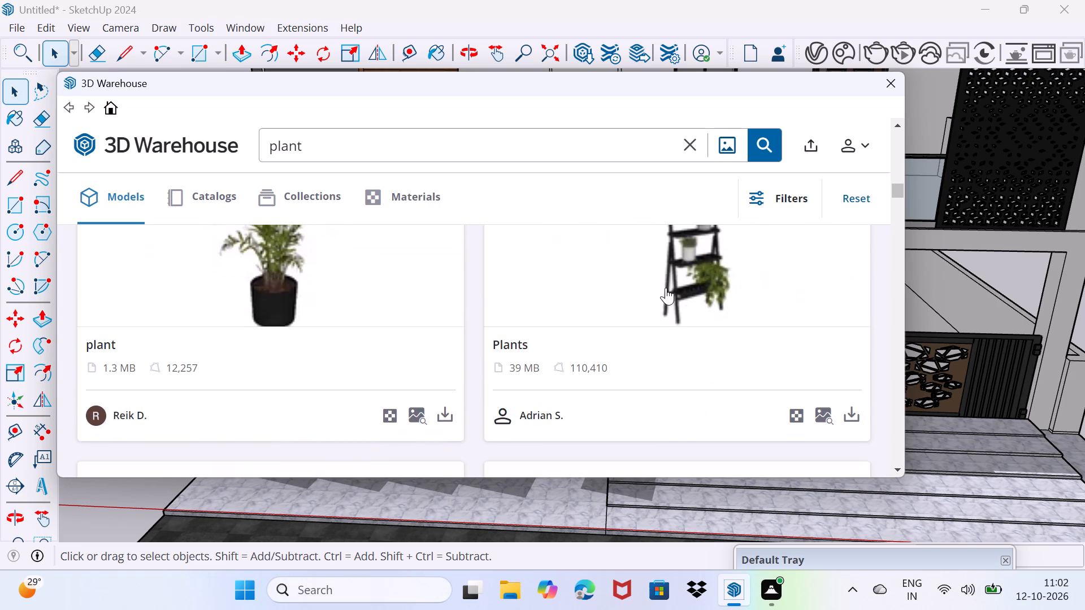
{"action": "scroll", "coordinate": [666, 287], "scroll_direction": "up", "scroll_amount": 6}
{"action": "scroll", "coordinate": [666, 288], "scroll_direction": "down", "scroll_amount": 4}
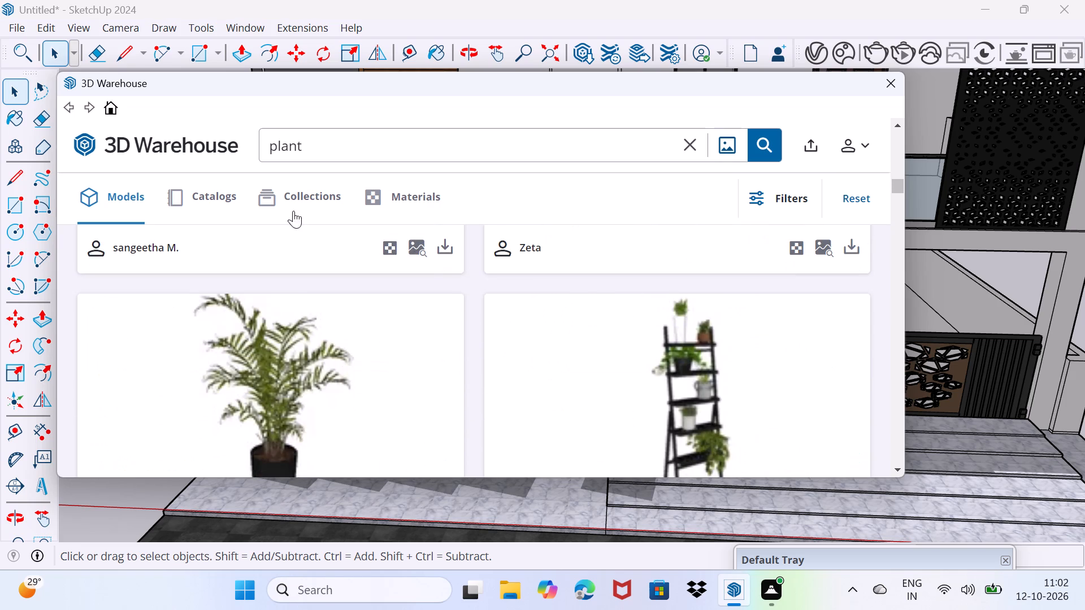
{"action": "left_click", "coordinate": [440, 249]}
{"action": "left_click", "coordinate": [429, 300]}
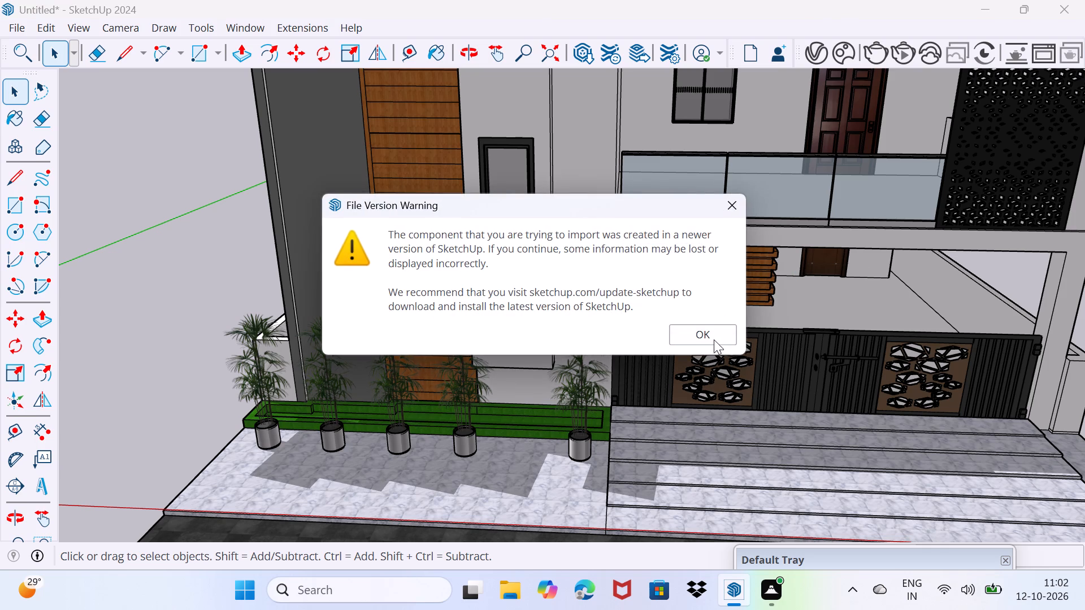
{"action": "left_click", "coordinate": [714, 340]}
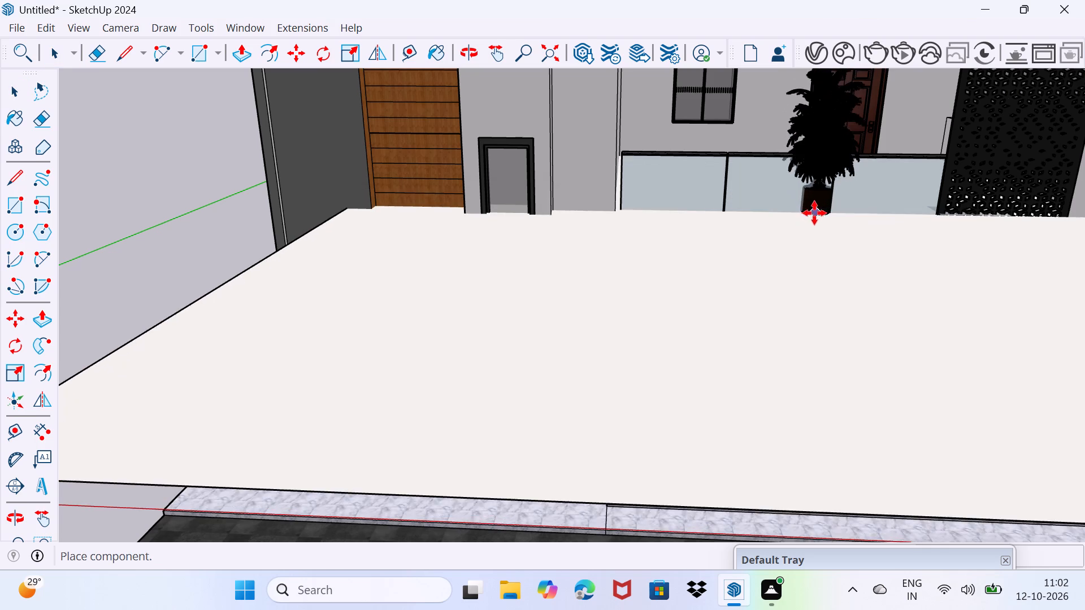
Place the downloaded plant component on the open ground beside the house, behind the standing figure.
{"action": "scroll", "coordinate": [644, 246], "scroll_direction": "down", "scroll_amount": 7}
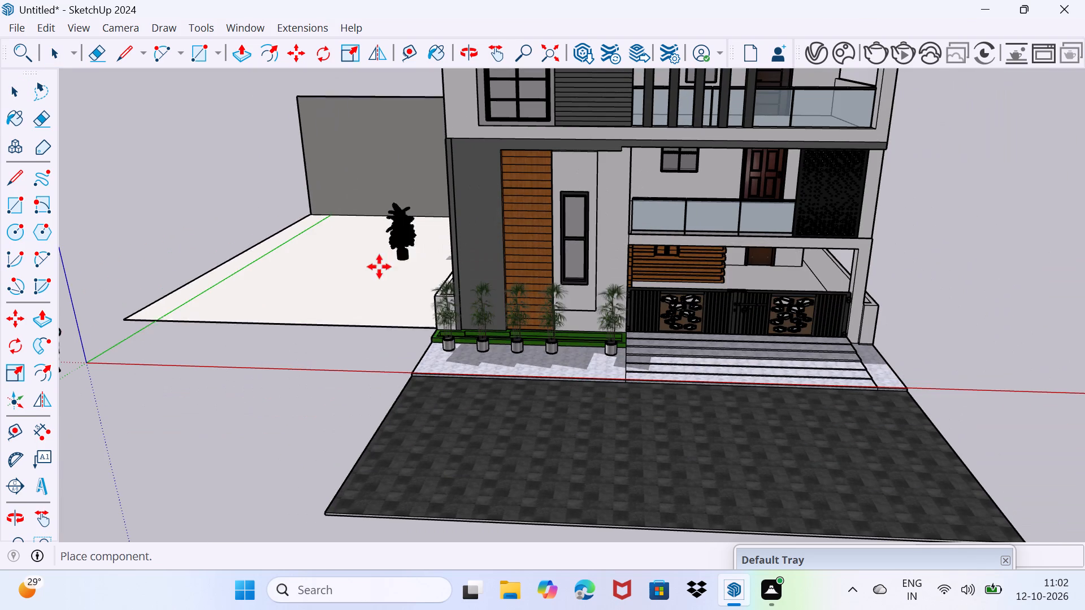
{"action": "middle_click_drag", "start_coordinate": [302, 228], "coordinate": [539, 306]}
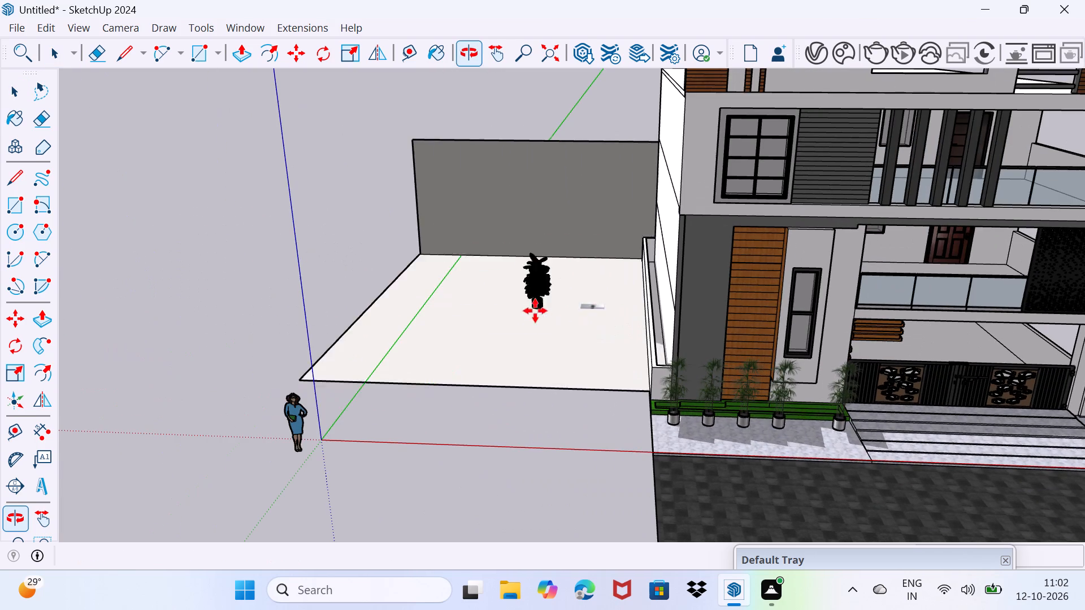
{"action": "left_click", "coordinate": [392, 317]}
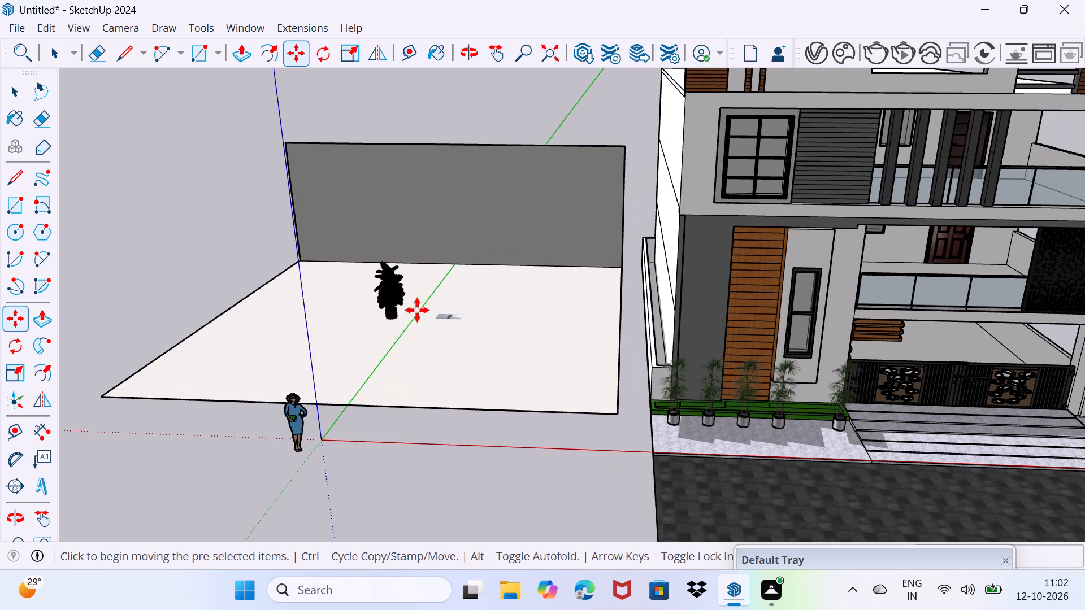
Open the plant component for editing and delete its large floor and backdrop wall.
{"action": "key", "text": "space"}
{"action": "left_click", "coordinate": [452, 360]}
{"action": "double_click", "coordinate": [452, 359]}
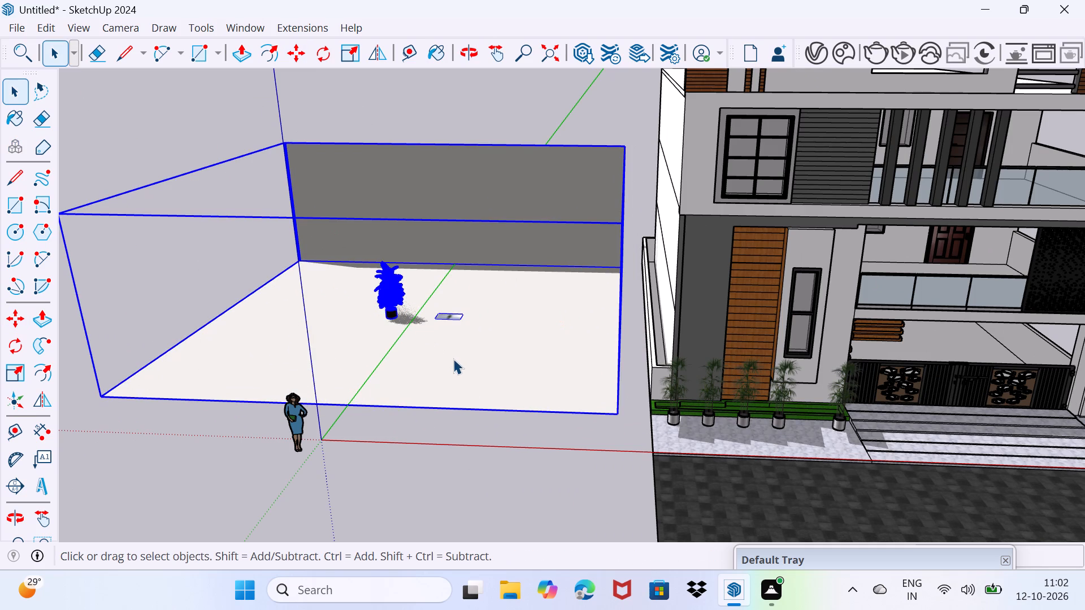
{"action": "left_click", "coordinate": [453, 359]}
{"action": "left_click", "coordinate": [453, 359]}
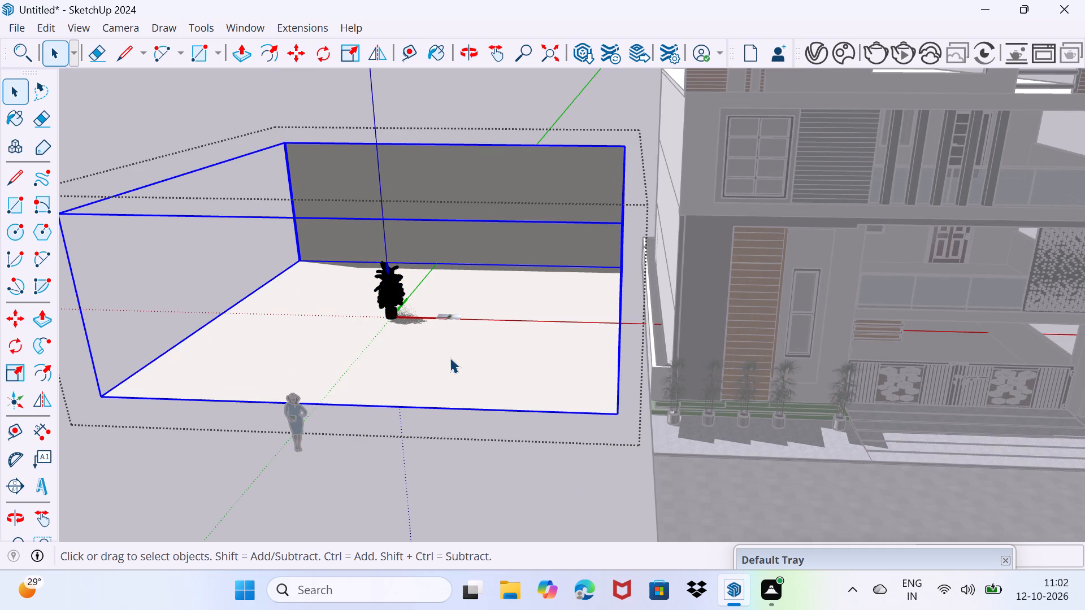
{"action": "key", "text": "Delete"}
Delete the small flat image panel lying beside the potted plant and close the component.
{"action": "scroll", "coordinate": [448, 334], "scroll_direction": "up", "scroll_amount": 4}
{"action": "scroll", "coordinate": [467, 291], "scroll_direction": "up", "scroll_amount": 4}
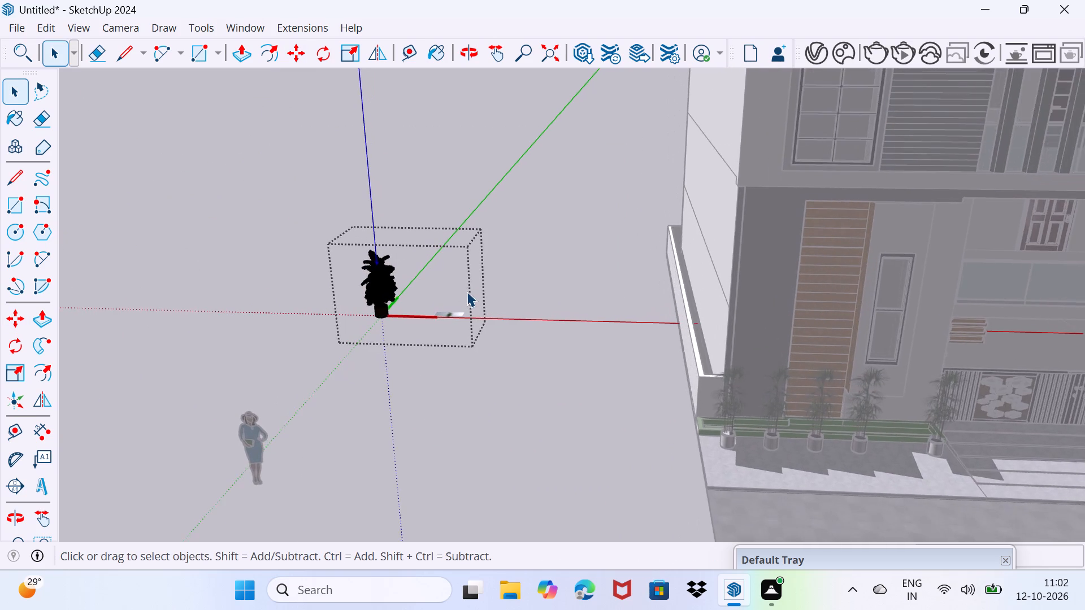
{"action": "scroll", "coordinate": [467, 291], "scroll_direction": "up", "scroll_amount": 20}
{"action": "scroll", "coordinate": [467, 291], "scroll_direction": "up", "scroll_amount": 16}
{"action": "middle_click", "coordinate": [467, 291]}
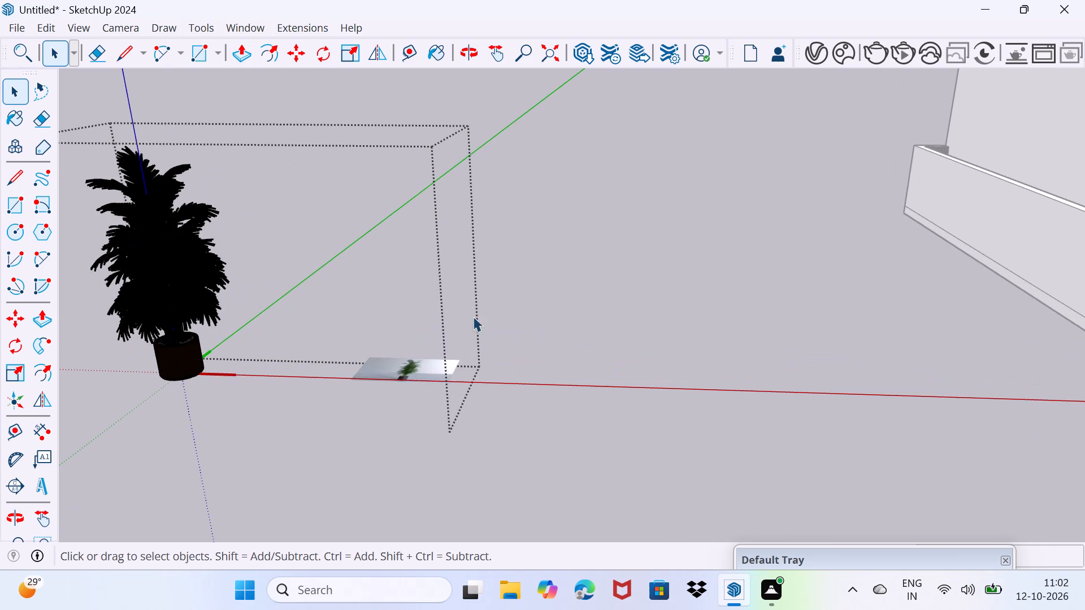
{"action": "left_click", "coordinate": [421, 367]}
{"action": "key", "text": "Delete"}
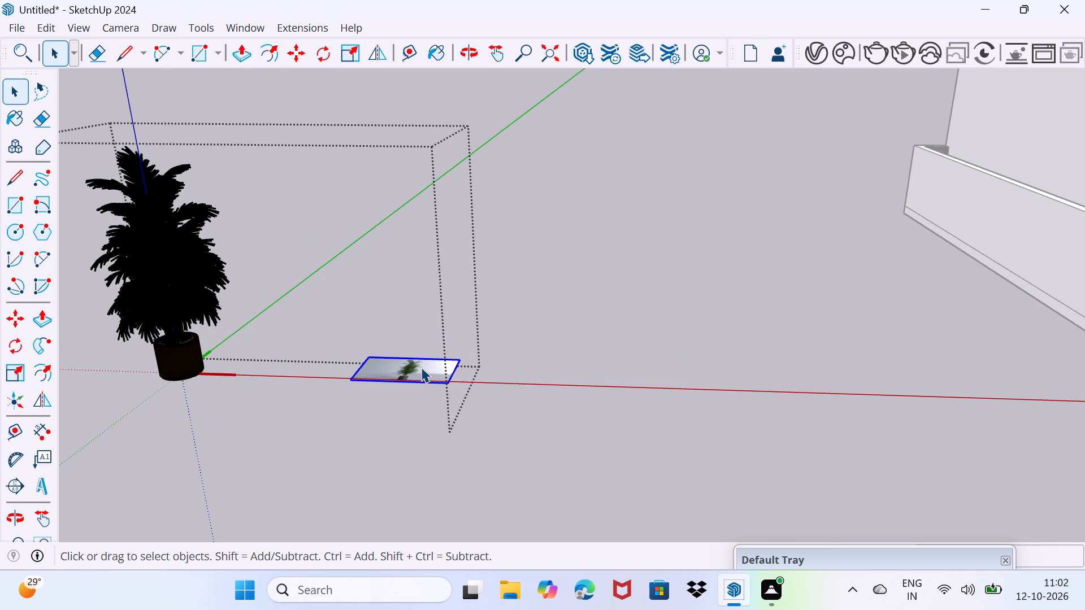
{"action": "left_click_drag", "start_coordinate": [388, 419], "coordinate": [398, 403]}
{"action": "left_click_drag", "start_coordinate": [396, 400], "coordinate": [402, 400]}
{"action": "left_click", "coordinate": [411, 397]}
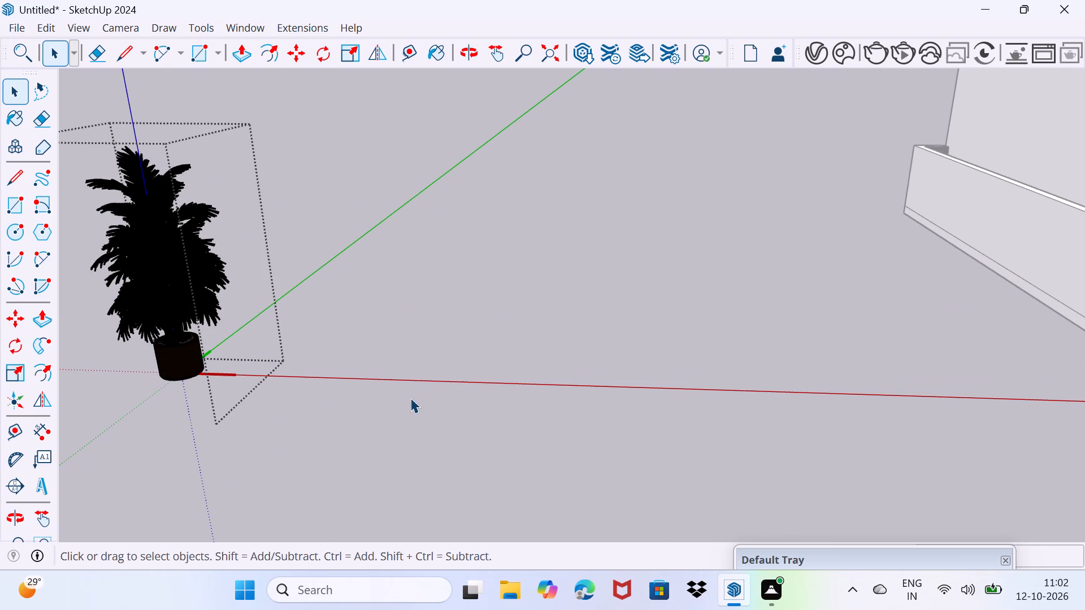
{"action": "left_click_drag", "start_coordinate": [398, 407], "coordinate": [413, 403]}
Move the dark-potted plant onto the ground floor behind the front gate, next to the horizontal wood slat wall.
{"action": "scroll", "coordinate": [374, 386], "scroll_direction": "down", "scroll_amount": 9}
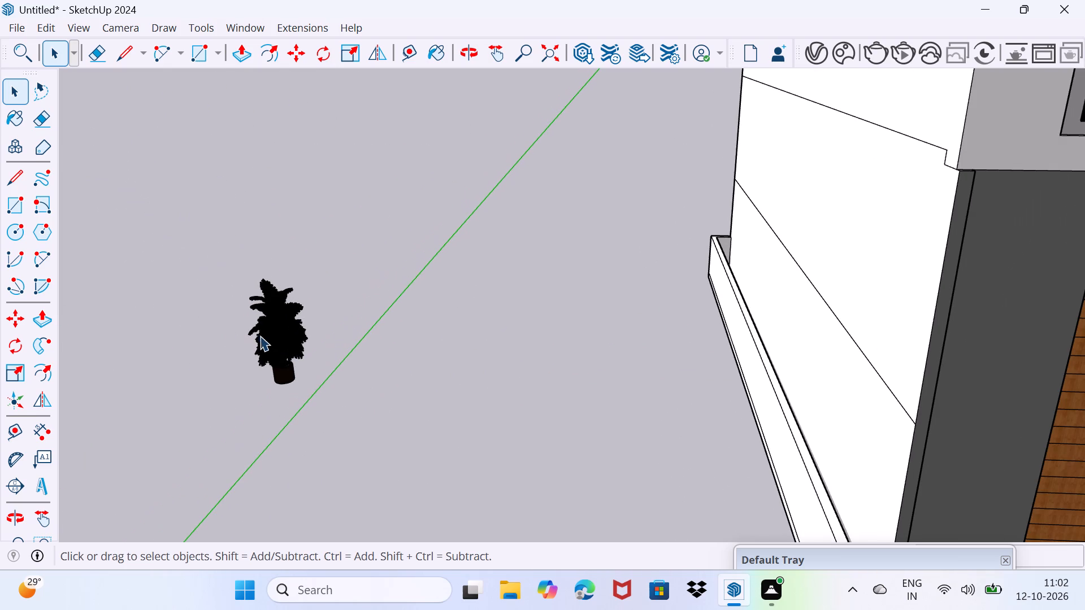
{"action": "left_click", "coordinate": [264, 344]}
{"action": "scroll", "coordinate": [279, 363], "scroll_direction": "up", "scroll_amount": 1}
{"action": "key", "text": "m"}
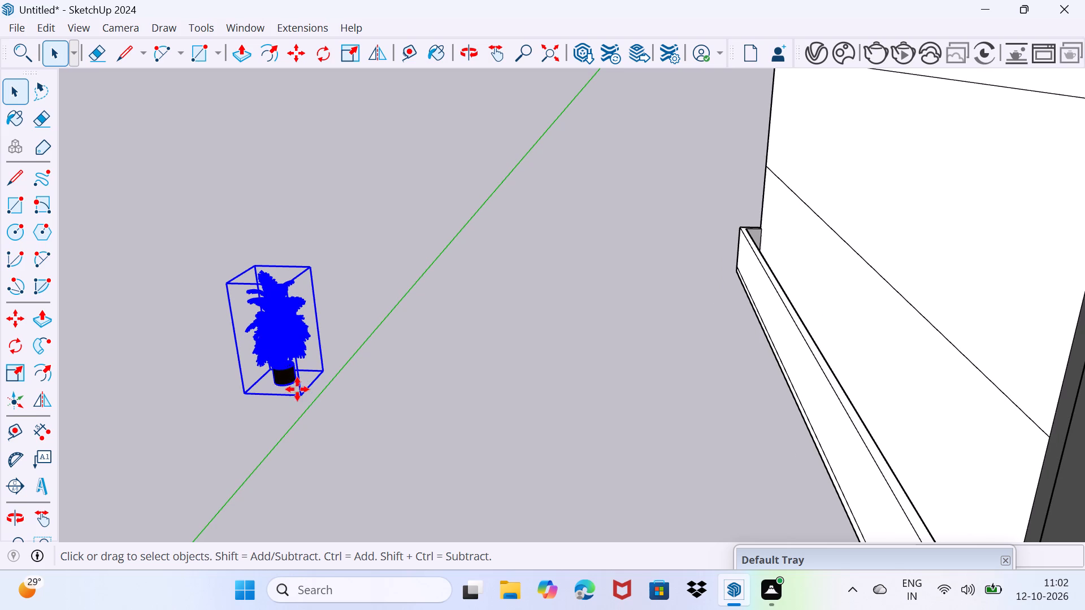
{"action": "left_click", "coordinate": [300, 392]}
{"action": "scroll", "coordinate": [439, 425], "scroll_direction": "down", "scroll_amount": 2}
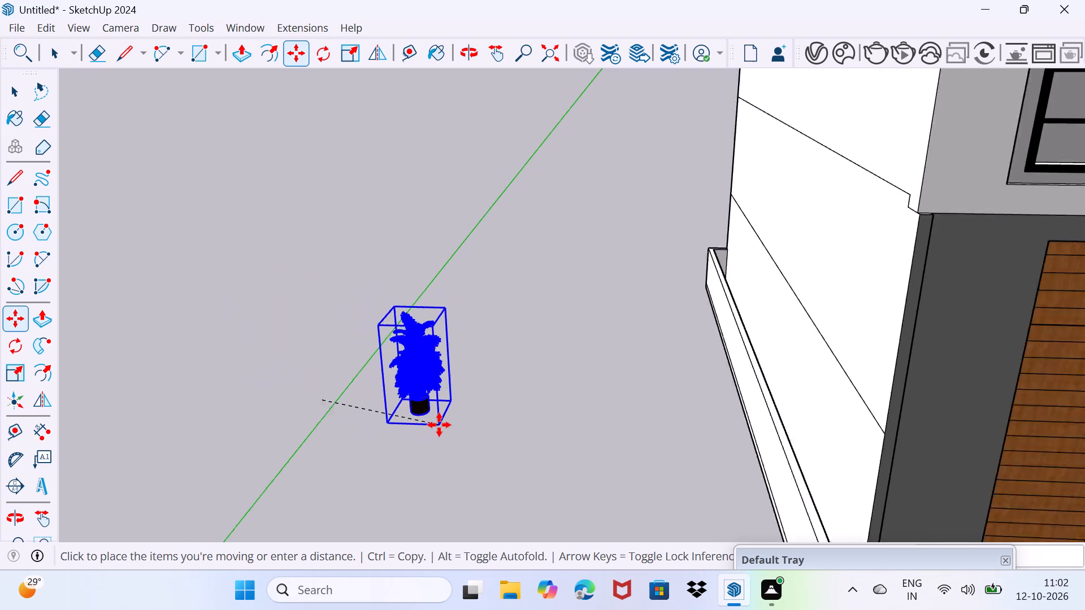
{"action": "scroll", "coordinate": [439, 425], "scroll_direction": "down", "scroll_amount": 6}
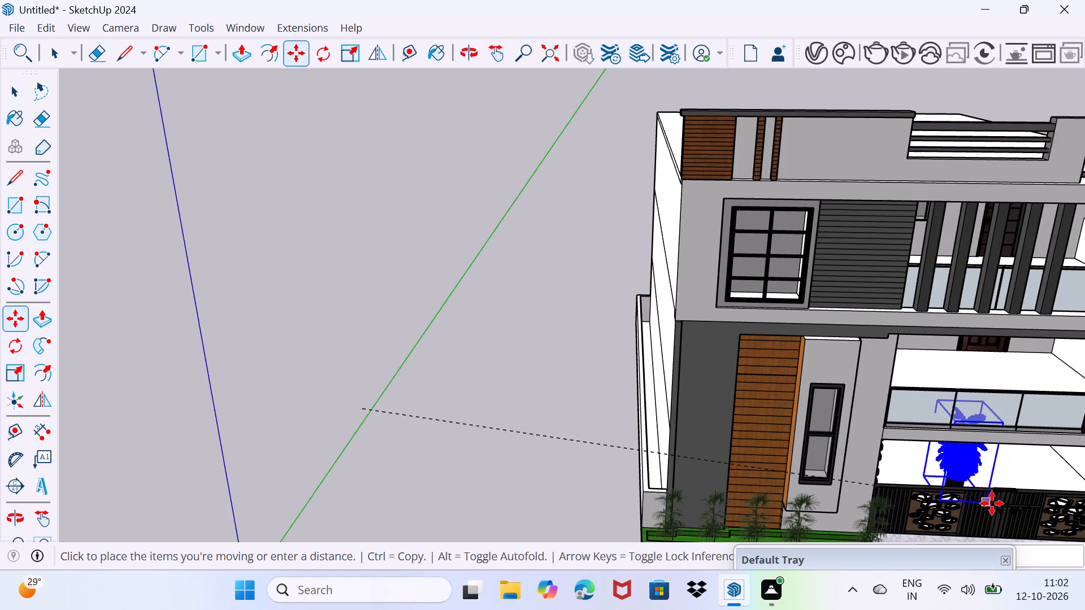
{"action": "scroll", "coordinate": [958, 495], "scroll_direction": "up", "scroll_amount": 13}
{"action": "middle_click", "coordinate": [955, 500]}
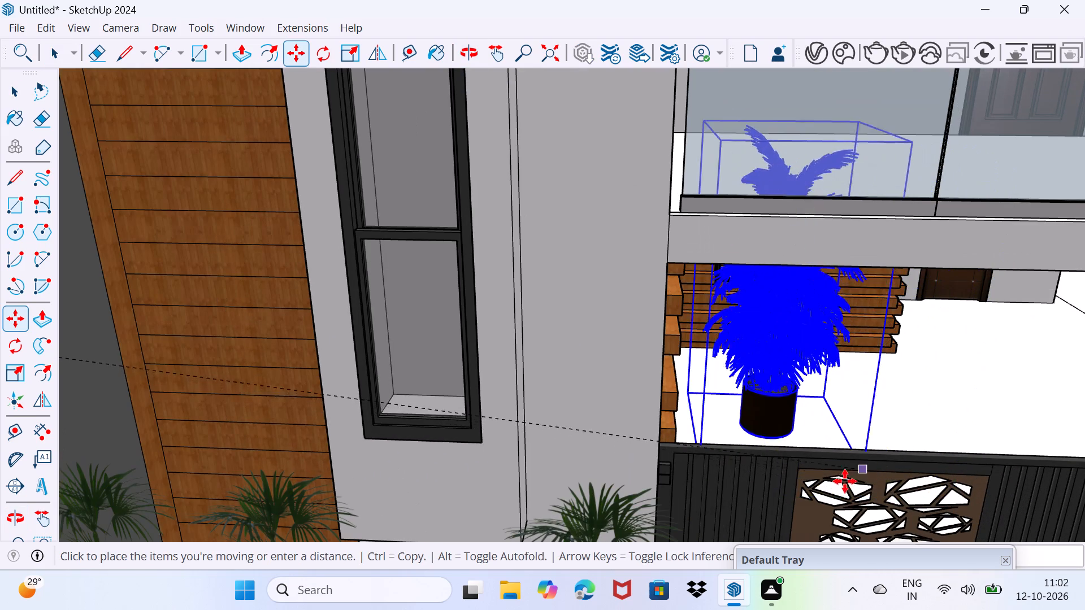
{"action": "middle_click_drag", "start_coordinate": [840, 491], "coordinate": [701, 500]}
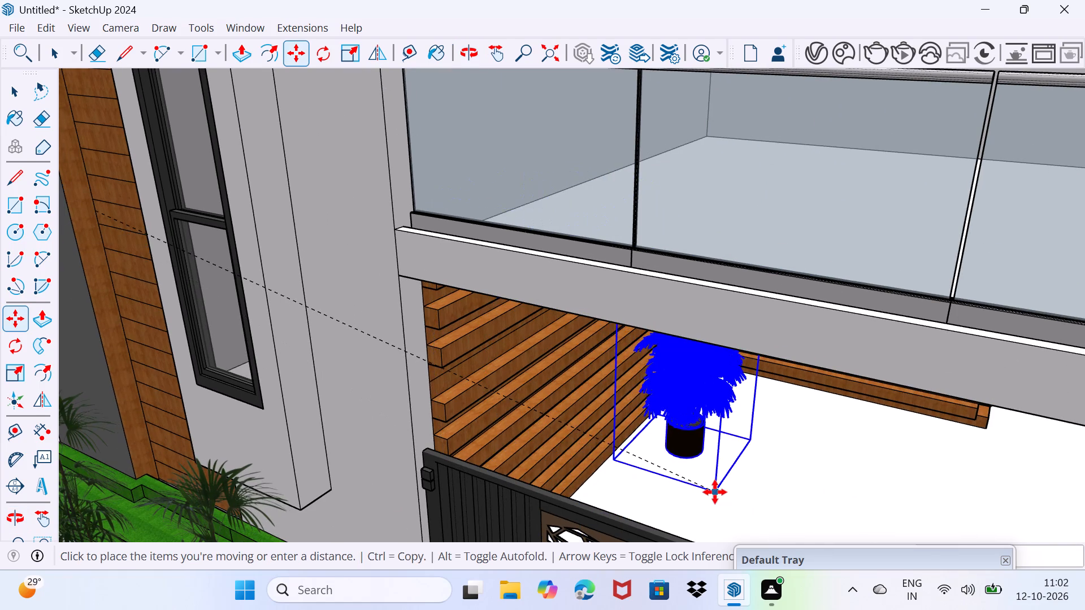
{"action": "middle_click_drag", "start_coordinate": [713, 492], "coordinate": [555, 432]}
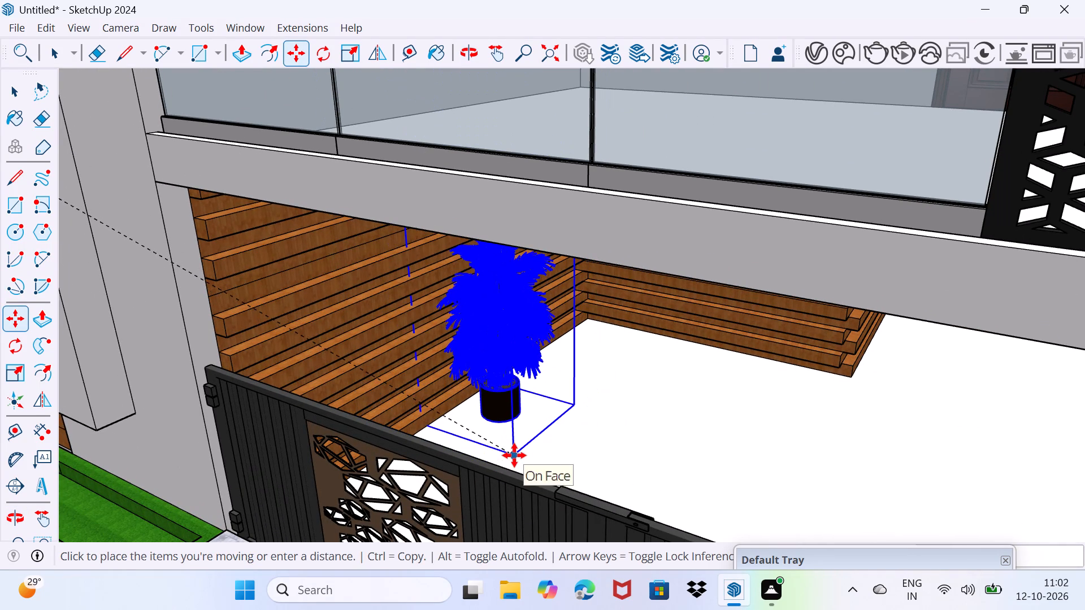
{"action": "left_click", "coordinate": [514, 455]}
Copy the dark-potted plant up onto the first-floor balcony floor, behind the glass railing.
{"action": "left_click", "coordinate": [514, 455]}
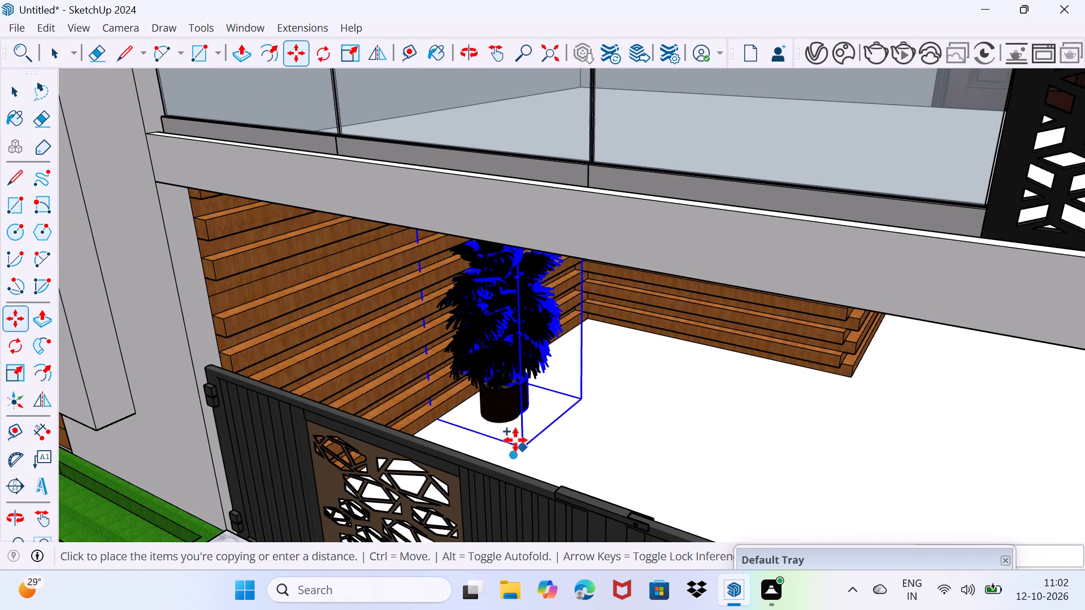
{"action": "scroll", "coordinate": [520, 331], "scroll_direction": "down", "scroll_amount": 8}
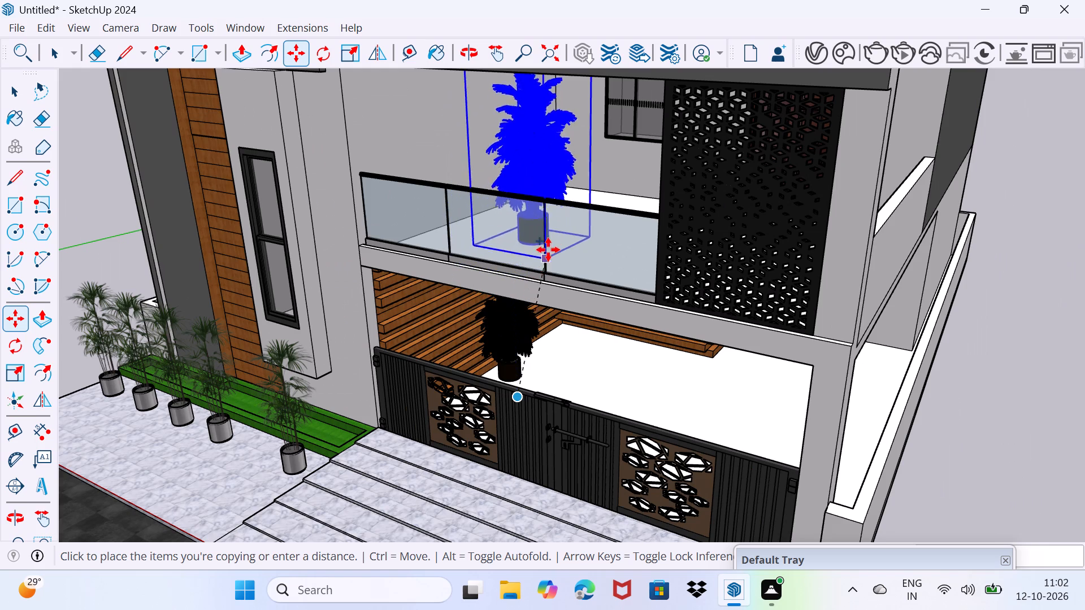
{"action": "scroll", "coordinate": [560, 216], "scroll_direction": "up", "scroll_amount": 2}
{"action": "middle_click_drag", "start_coordinate": [567, 215], "coordinate": [591, 291]}
{"action": "scroll", "coordinate": [596, 262], "scroll_direction": "up", "scroll_amount": 5}
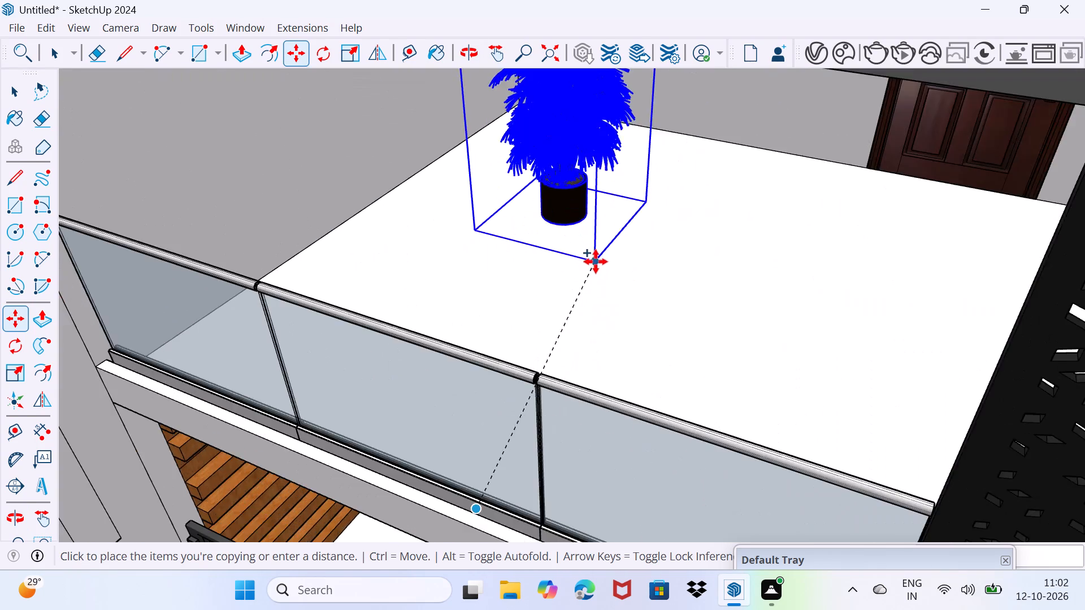
{"action": "scroll", "coordinate": [596, 259], "scroll_direction": "up", "scroll_amount": 3}
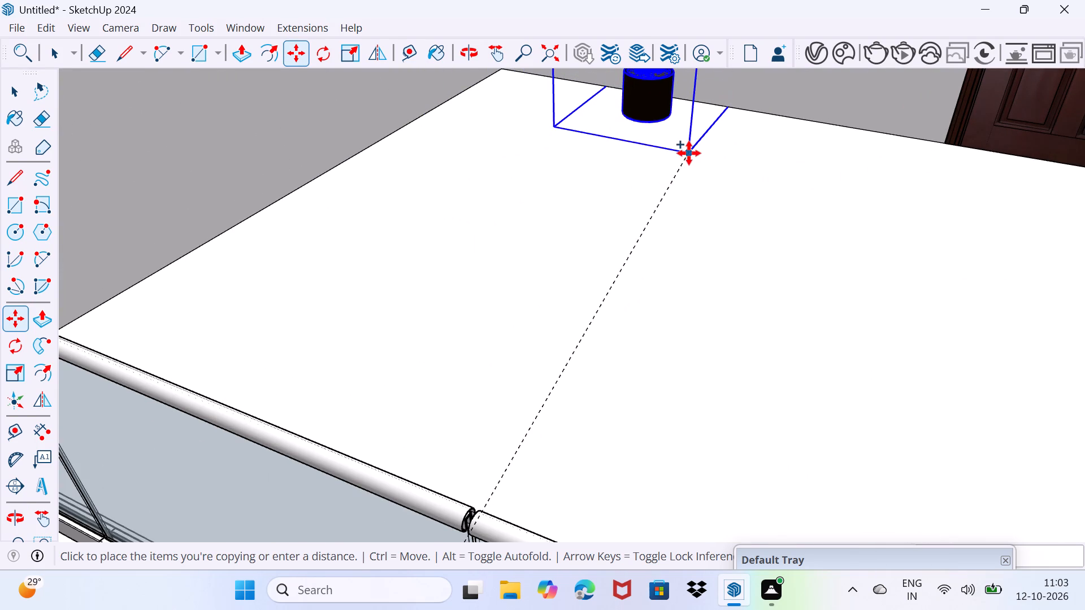
{"action": "left_click", "coordinate": [683, 160]}
Set the plant copy down on the first-floor balcony floor, near the back wall beside the panelled door.
{"action": "left_click", "coordinate": [684, 163]}
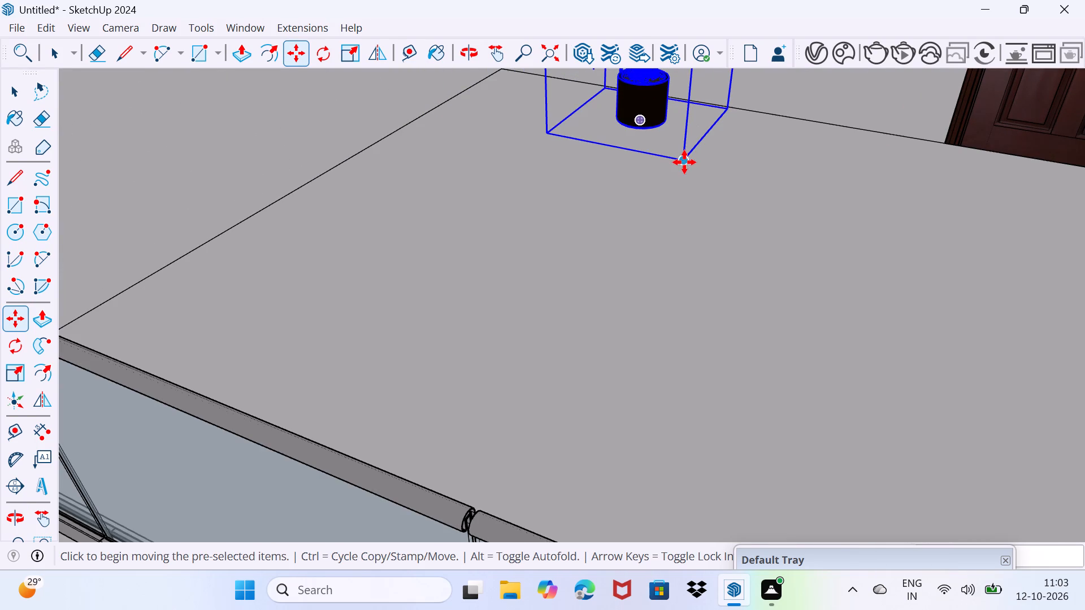
{"action": "left_click", "coordinate": [684, 164]}
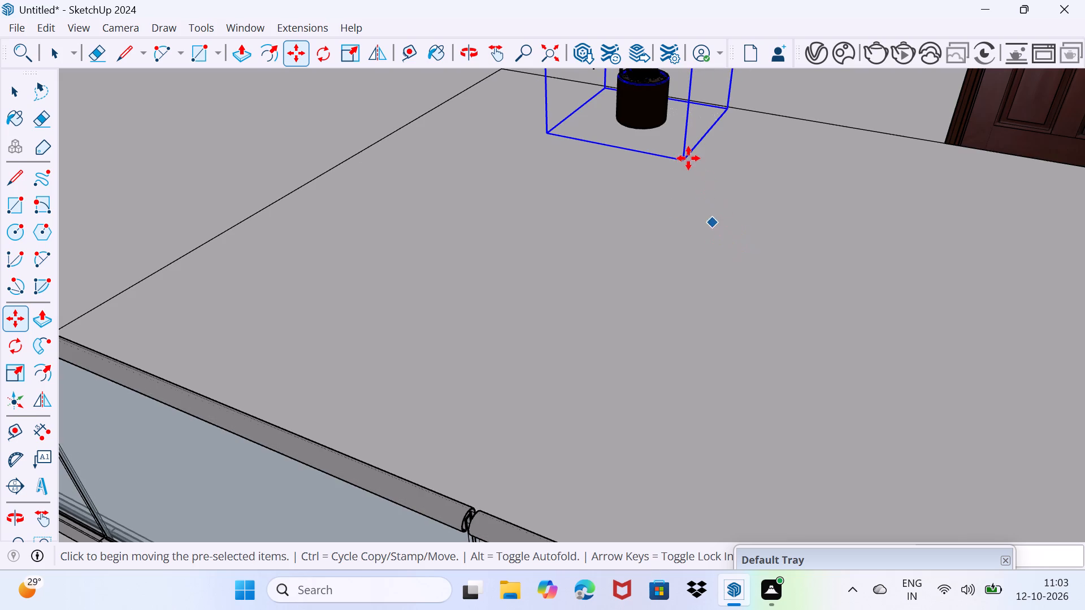
Copy the dark-potted plant from the first-floor balcony up onto the second-floor balcony floor, near the back wall beside the door.
{"action": "left_click", "coordinate": [690, 165]}
{"action": "scroll", "coordinate": [676, 236], "scroll_direction": "down", "scroll_amount": 3}
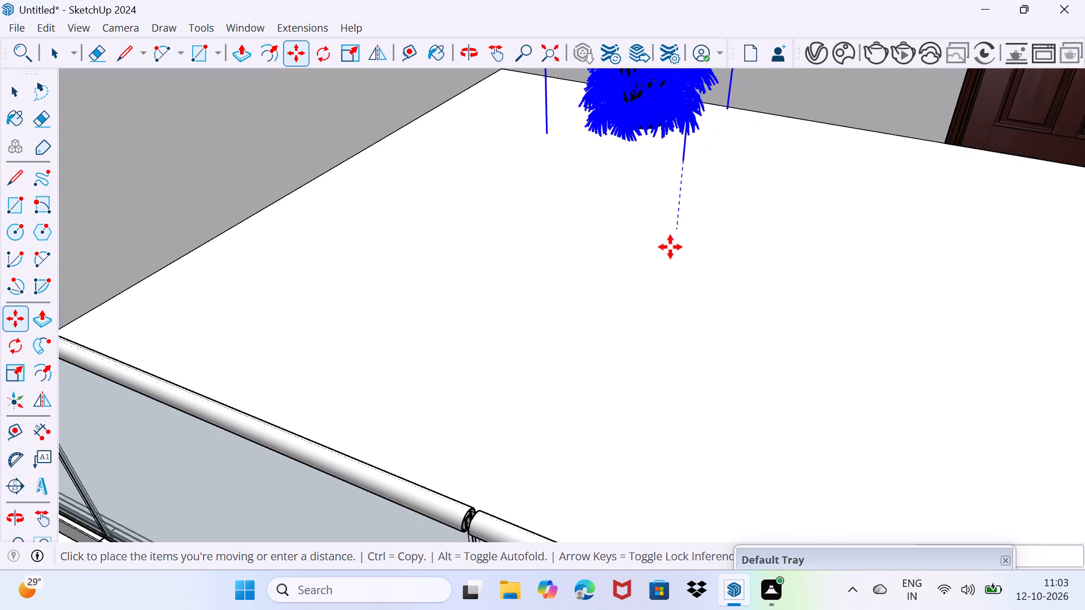
{"action": "scroll", "coordinate": [670, 247], "scroll_direction": "down", "scroll_amount": 13}
{"action": "scroll", "coordinate": [765, 169], "scroll_direction": "up", "scroll_amount": 5}
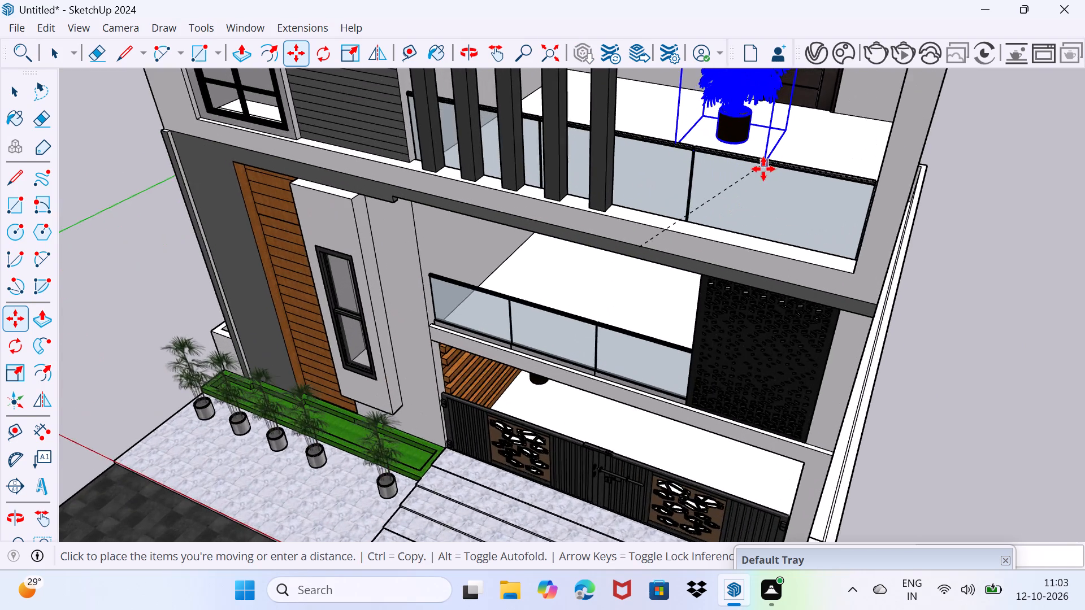
{"action": "scroll", "coordinate": [763, 168], "scroll_direction": "up", "scroll_amount": 6}
{"action": "middle_click_drag", "start_coordinate": [757, 169], "coordinate": [706, 407]}
{"action": "middle_click_drag", "start_coordinate": [696, 366], "coordinate": [694, 304]}
{"action": "scroll", "coordinate": [691, 190], "scroll_direction": "up", "scroll_amount": 4}
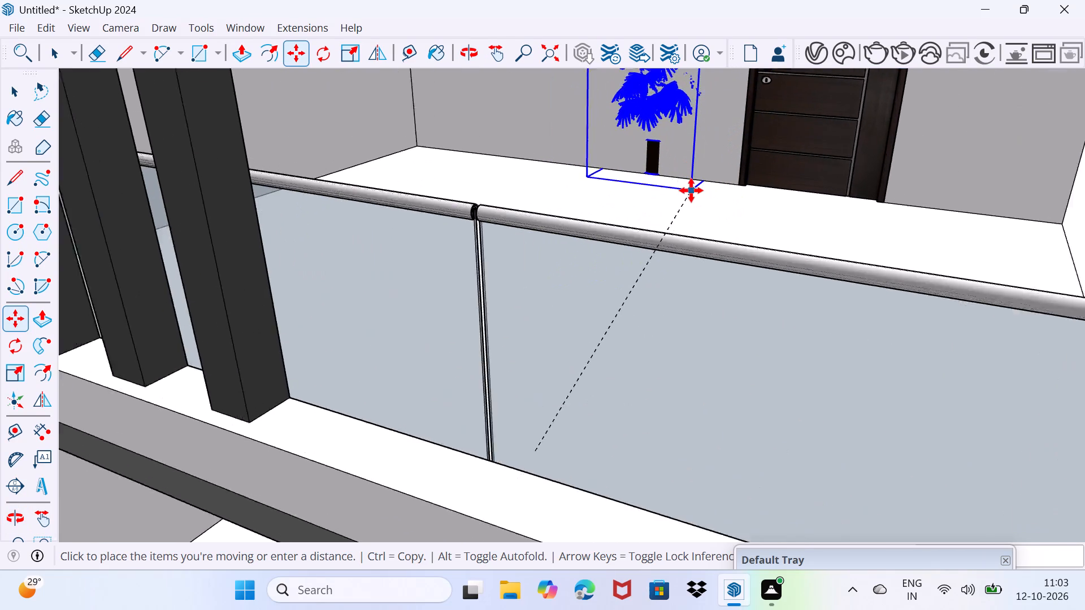
{"action": "scroll", "coordinate": [691, 190], "scroll_direction": "up", "scroll_amount": 4}
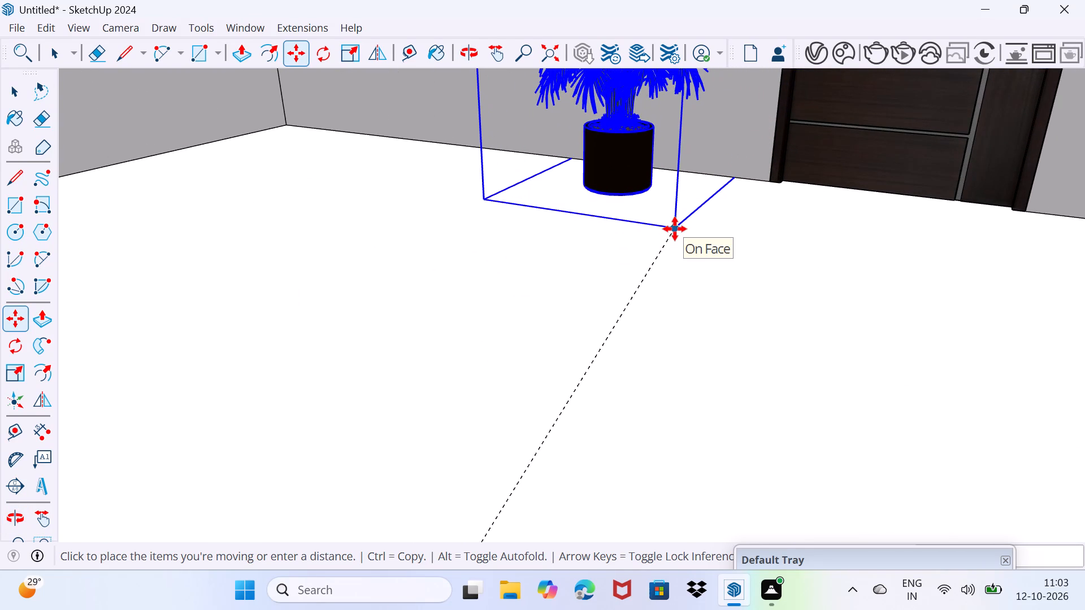
{"action": "left_click", "coordinate": [675, 229]}
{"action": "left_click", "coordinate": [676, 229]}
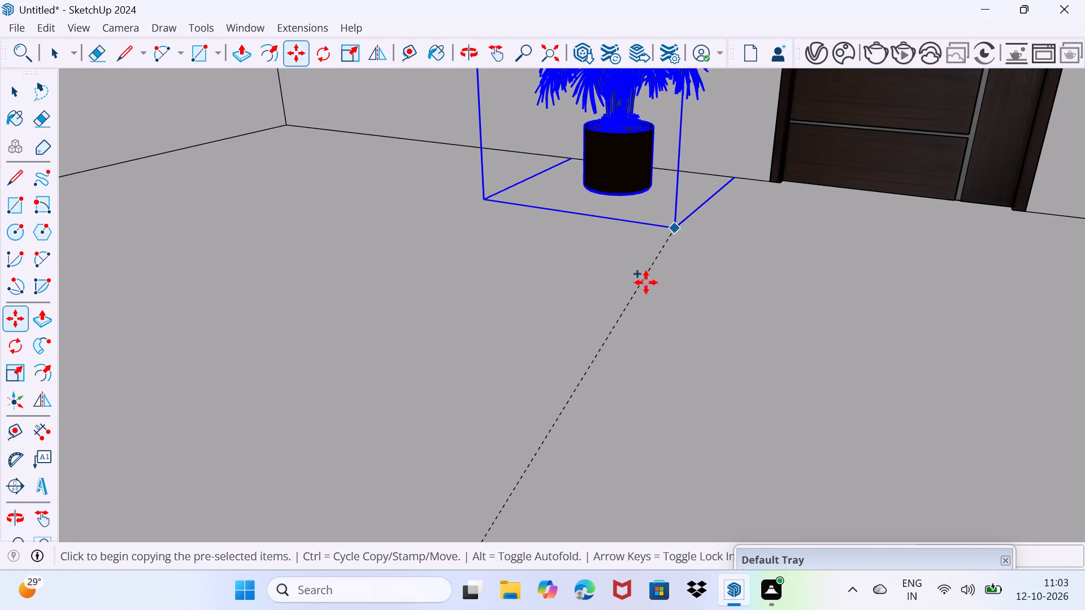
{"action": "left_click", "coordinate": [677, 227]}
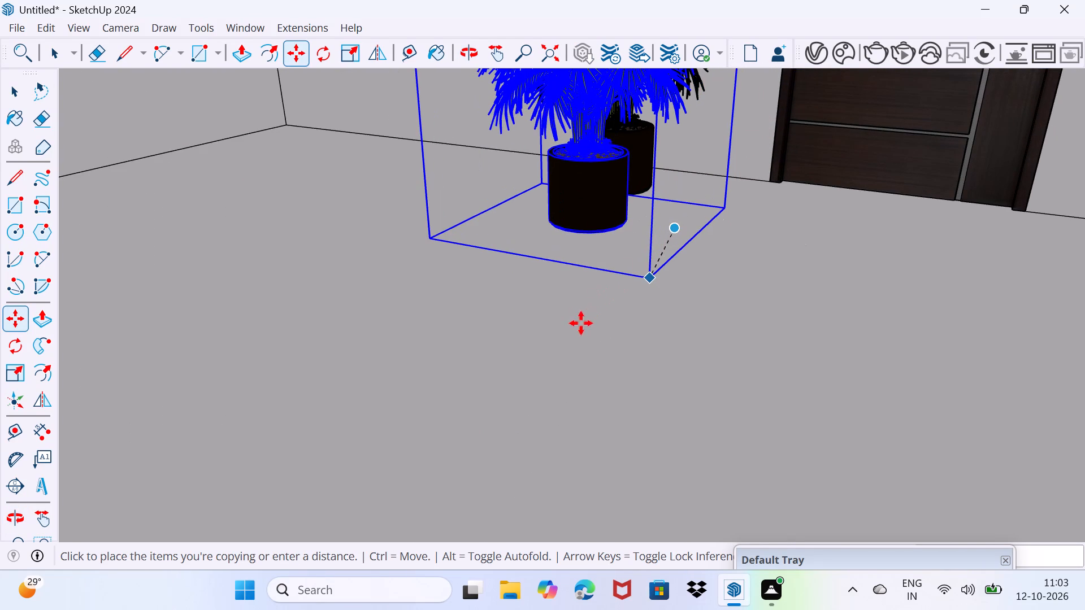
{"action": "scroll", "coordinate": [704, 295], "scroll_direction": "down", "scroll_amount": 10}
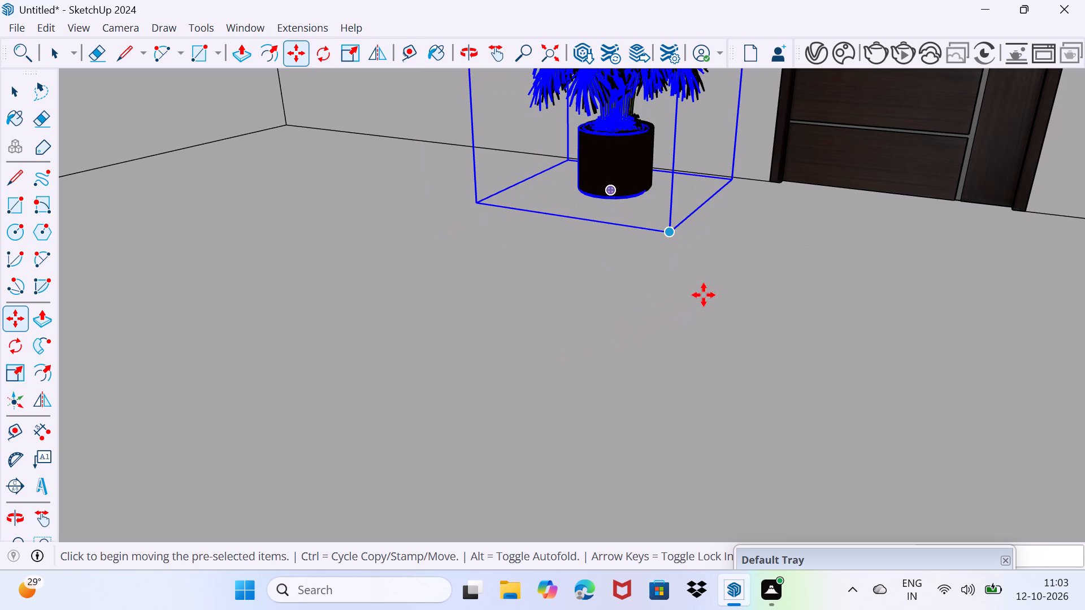
Copy the second-floor balcony plant up onto the roof terrace, against the front parapet near its far end corner.
{"action": "scroll", "coordinate": [662, 269], "scroll_direction": "down", "scroll_amount": 11}
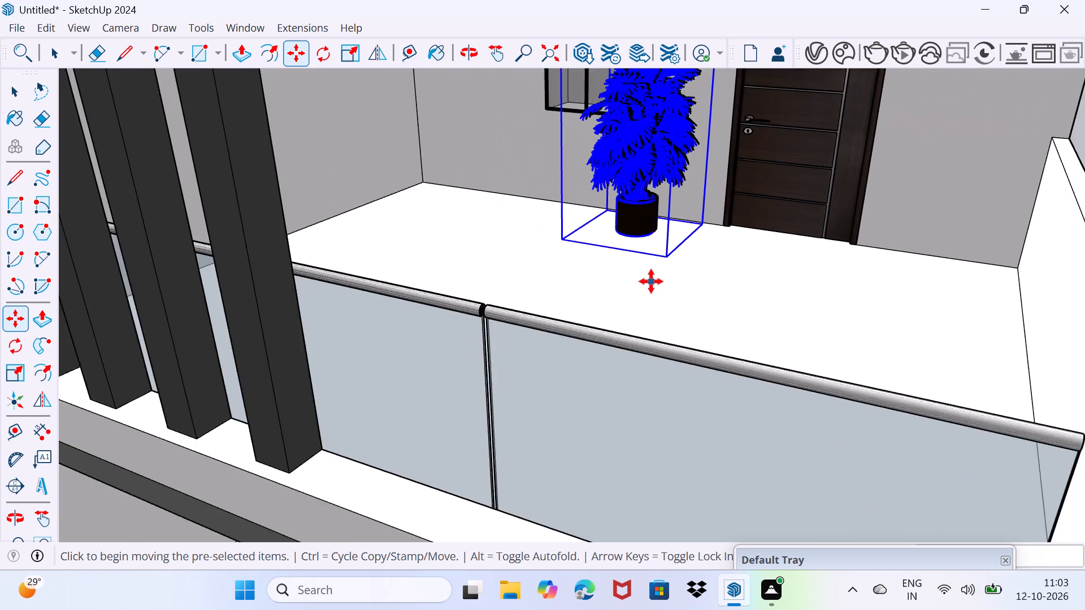
{"action": "scroll", "coordinate": [651, 281], "scroll_direction": "down", "scroll_amount": 3}
{"action": "scroll", "coordinate": [652, 254], "scroll_direction": "up", "scroll_amount": 8}
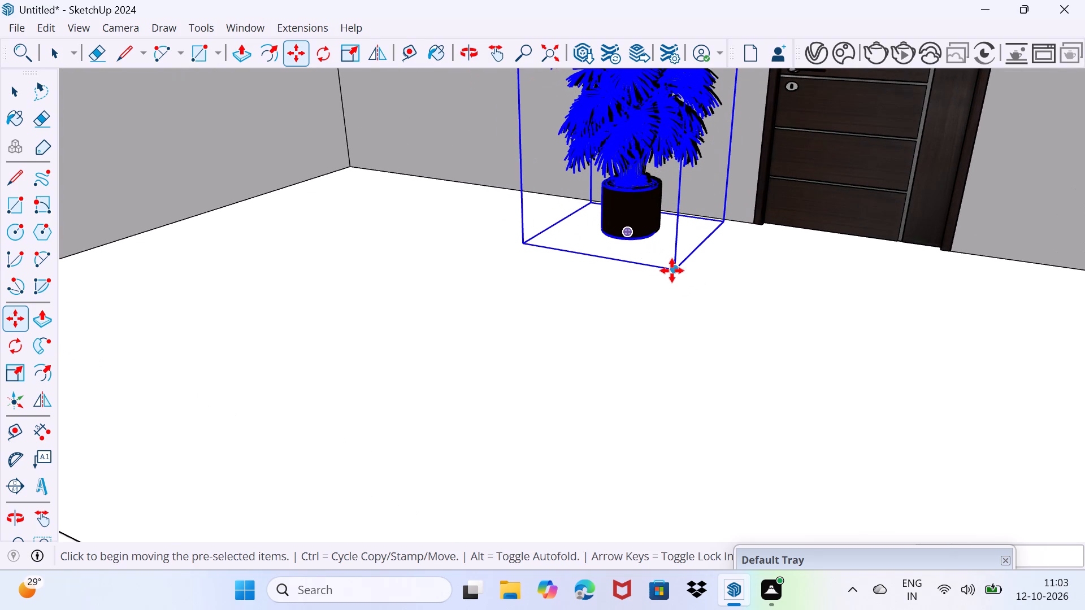
{"action": "left_click", "coordinate": [672, 271]}
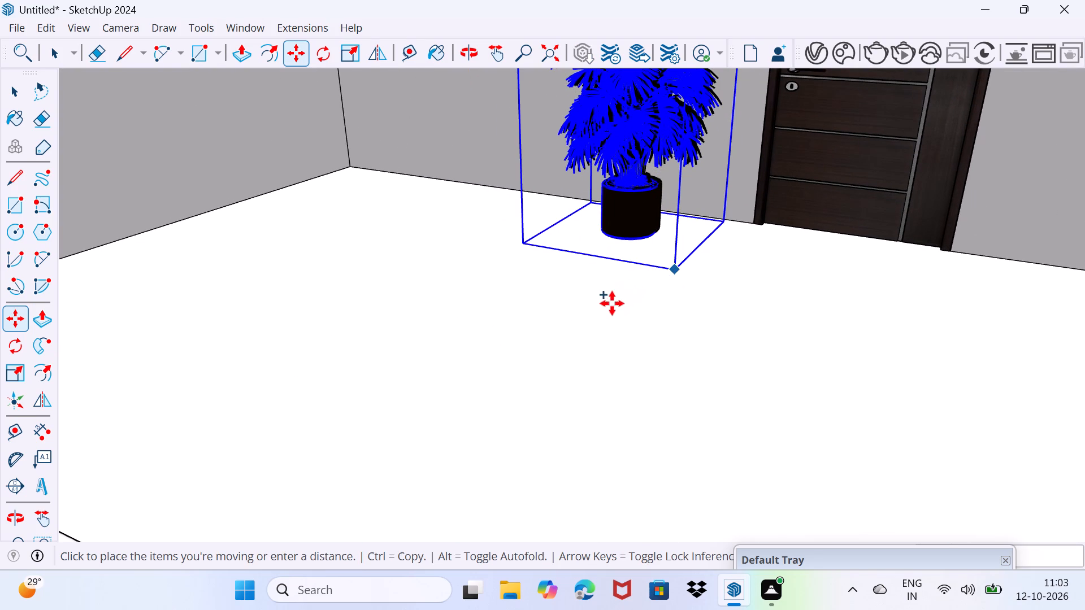
{"action": "scroll", "coordinate": [454, 264], "scroll_direction": "down", "scroll_amount": 4}
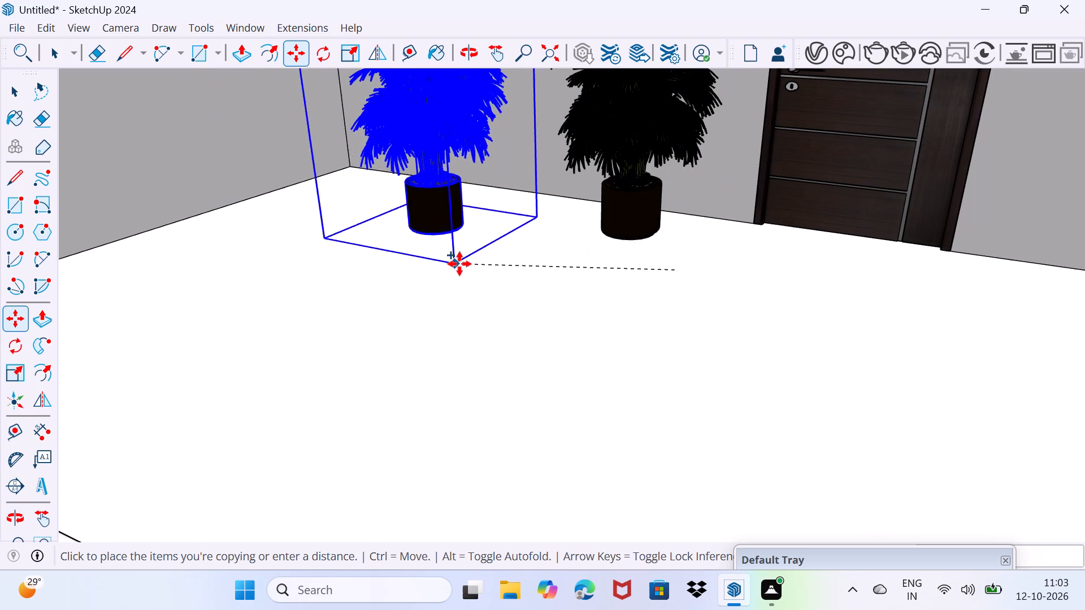
{"action": "scroll", "coordinate": [459, 264], "scroll_direction": "down", "scroll_amount": 18}
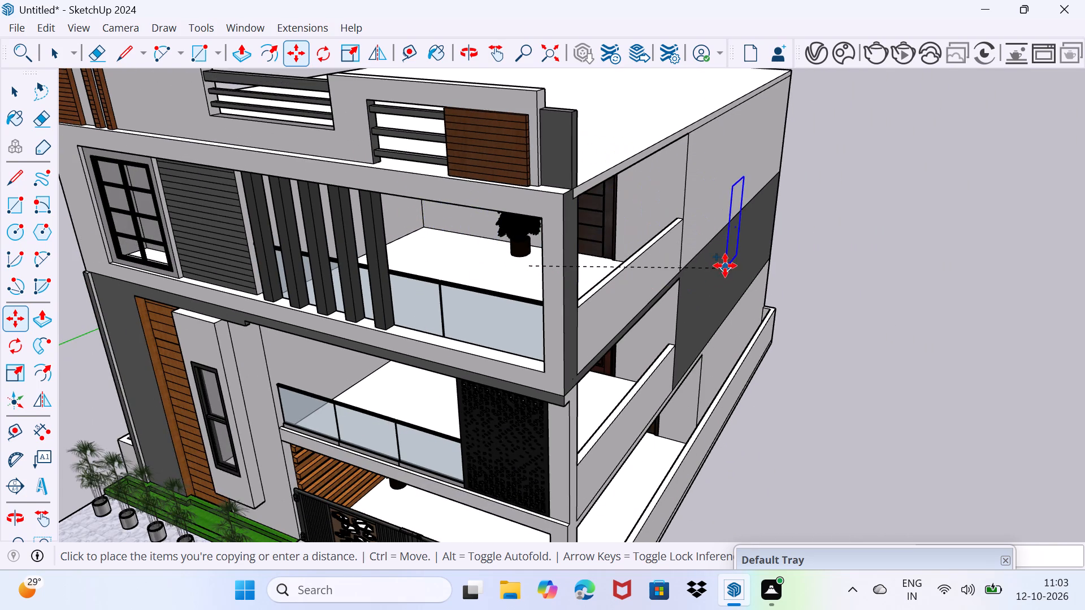
{"action": "middle_click_drag", "start_coordinate": [700, 269], "coordinate": [379, 315]}
{"action": "scroll", "coordinate": [416, 159], "scroll_direction": "up", "scroll_amount": 1}
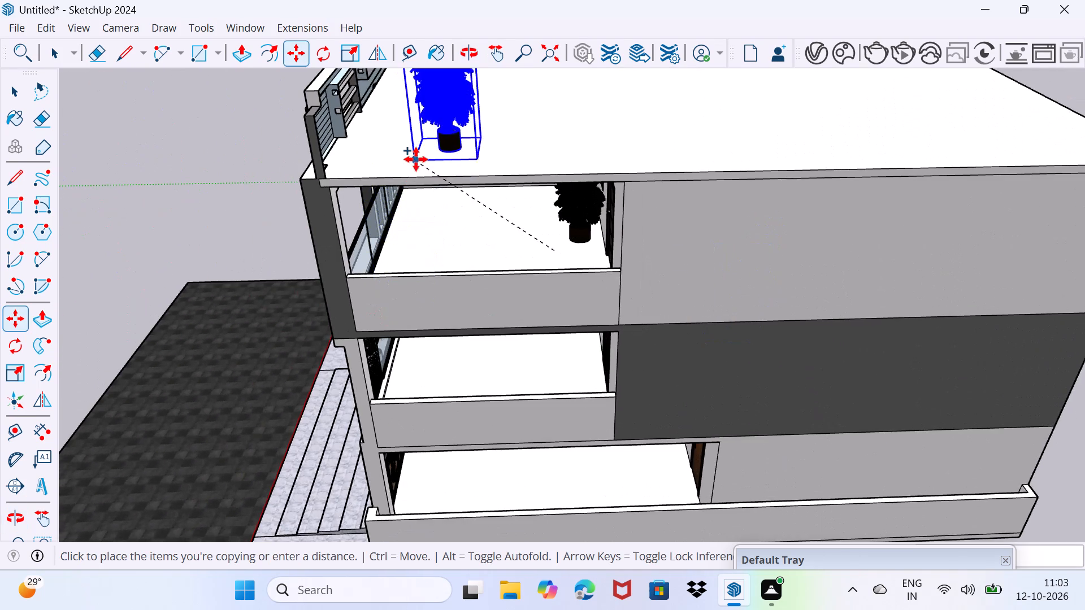
{"action": "scroll", "coordinate": [416, 159], "scroll_direction": "up", "scroll_amount": 1}
{"action": "middle_click_drag", "start_coordinate": [427, 152], "coordinate": [423, 184]}
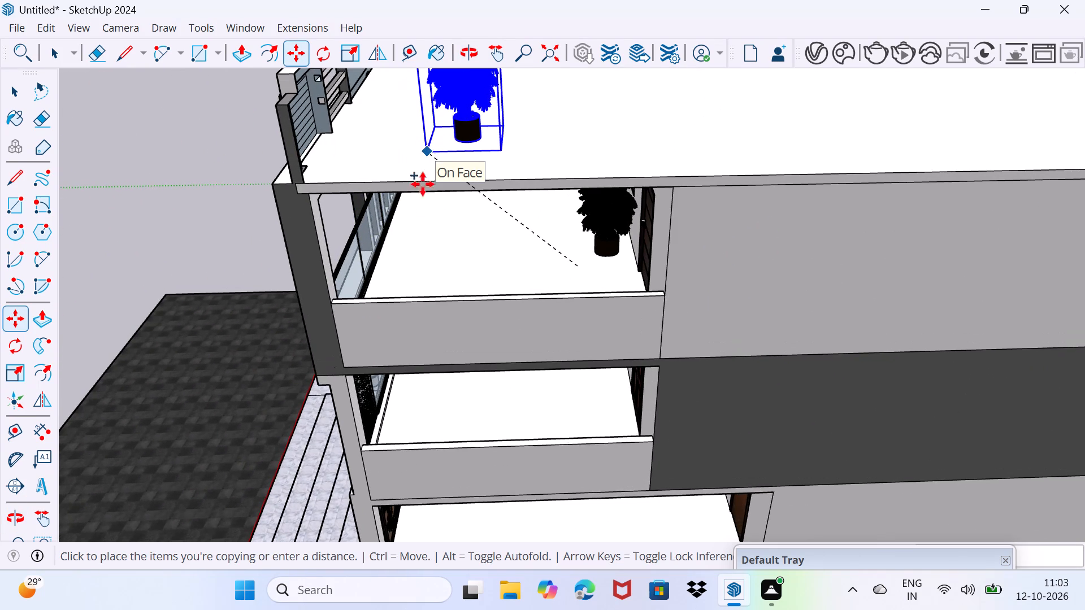
{"action": "middle_click_drag", "start_coordinate": [423, 184], "coordinate": [354, 376]}
{"action": "scroll", "coordinate": [357, 242], "scroll_direction": "up", "scroll_amount": 4}
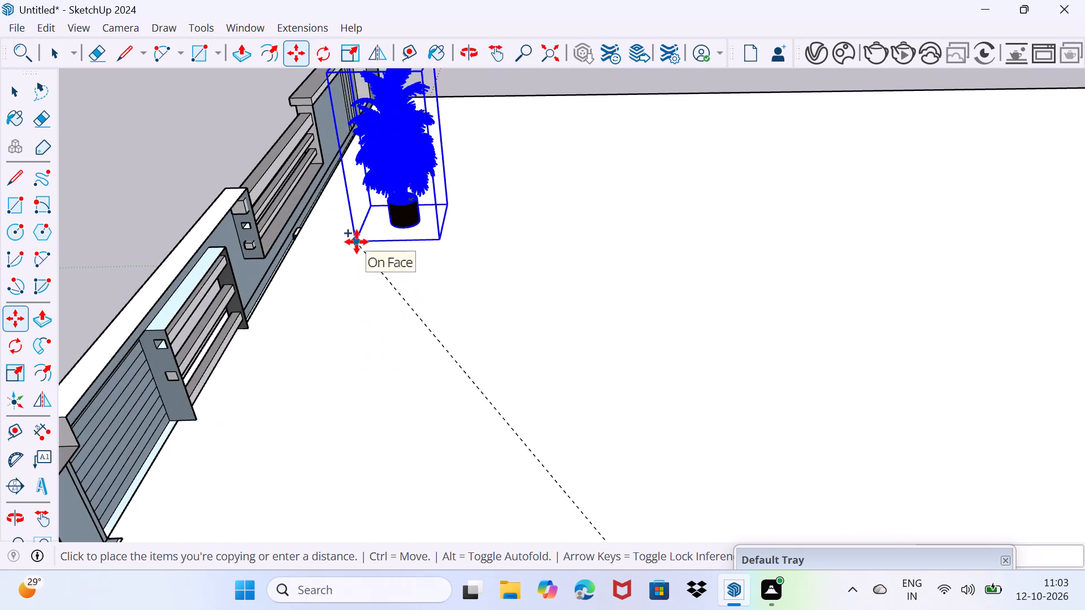
{"action": "scroll", "coordinate": [357, 242], "scroll_direction": "up", "scroll_amount": 3}
{"action": "middle_click_drag", "start_coordinate": [359, 237], "coordinate": [319, 405], "text": "shift"}
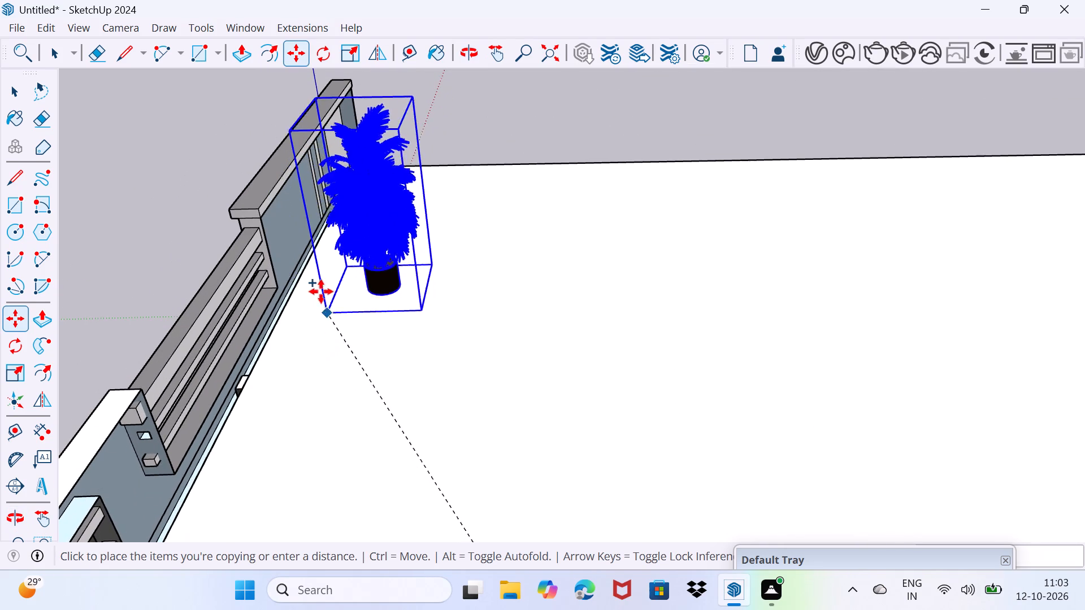
{"action": "scroll", "coordinate": [320, 291], "scroll_direction": "up", "scroll_amount": 2}
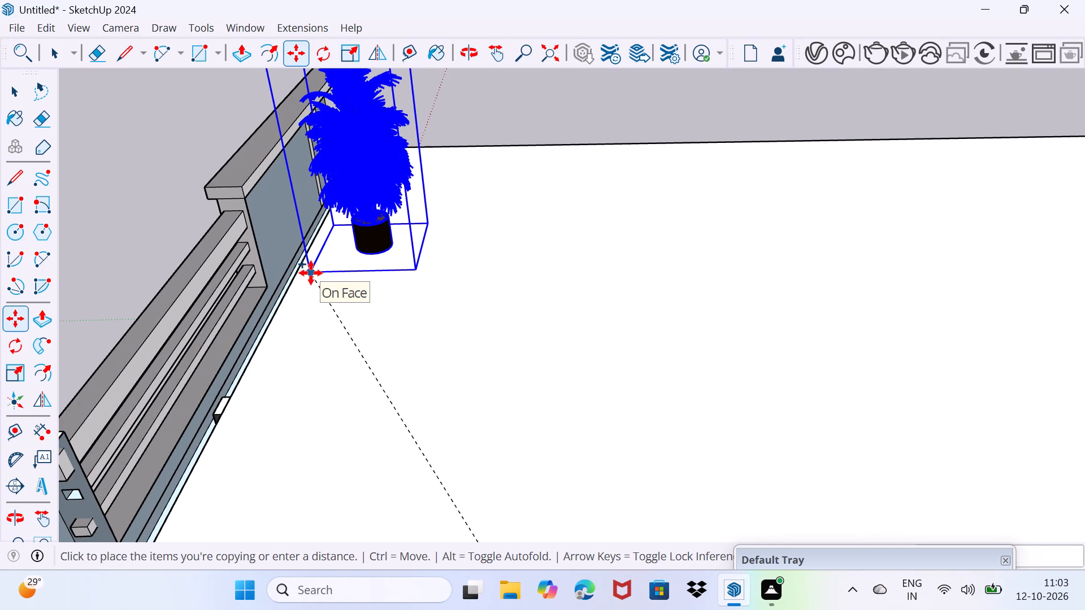
{"action": "left_click", "coordinate": [311, 273]}
Copy the roof plant along the front parapet to the open horizontal-slat section, and clear the selection.
{"action": "left_click", "coordinate": [311, 273]}
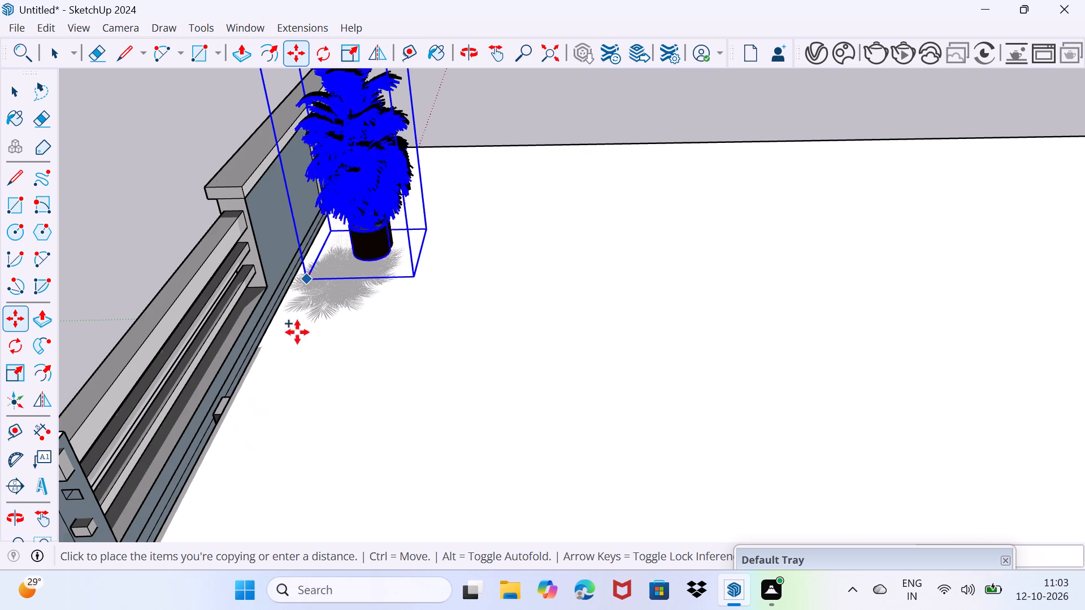
{"action": "scroll", "coordinate": [220, 393], "scroll_direction": "down", "scroll_amount": 9}
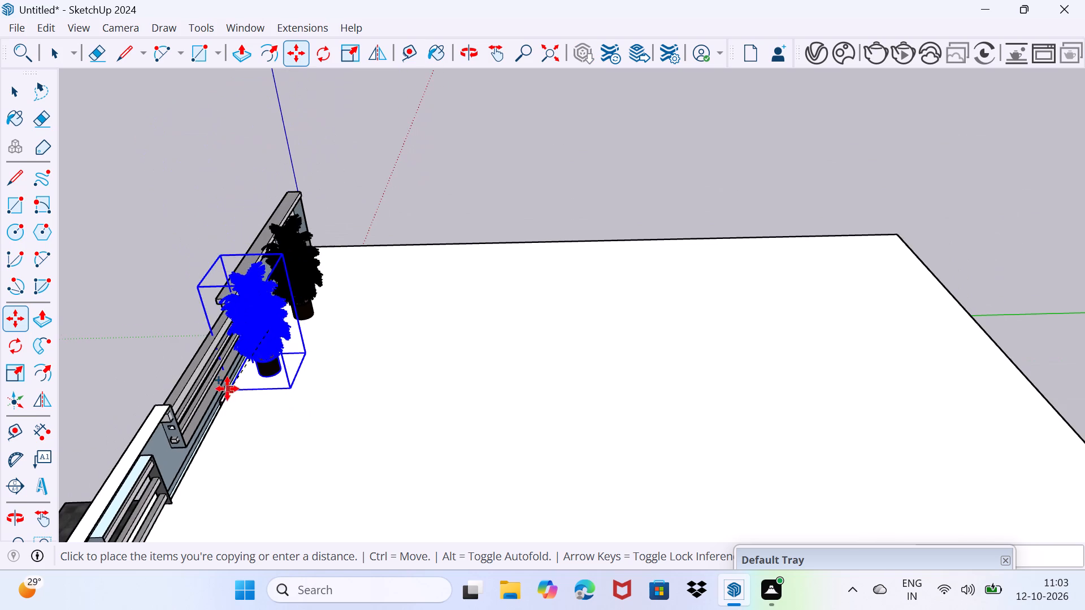
{"action": "left_click", "coordinate": [196, 457]}
{"action": "key", "text": "space"}
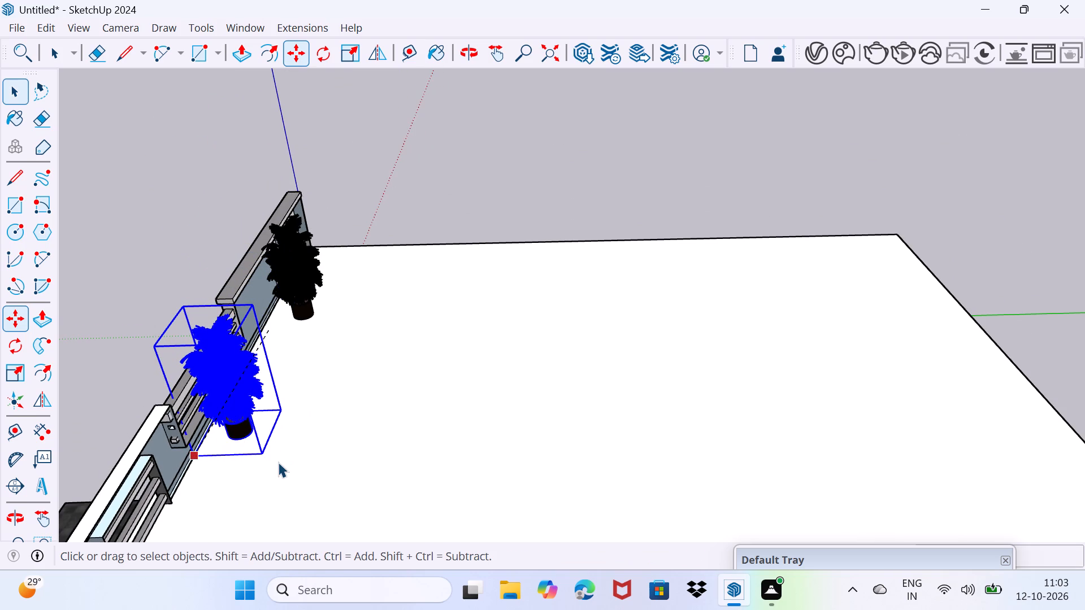
{"action": "key", "text": "space"}
{"action": "left_click_drag", "start_coordinate": [301, 460], "coordinate": [308, 444]}
Examine the front elevation to check the plants on the roof, balconies, behind the gate and along the front planter.
{"action": "scroll", "coordinate": [303, 431], "scroll_direction": "down", "scroll_amount": 12}
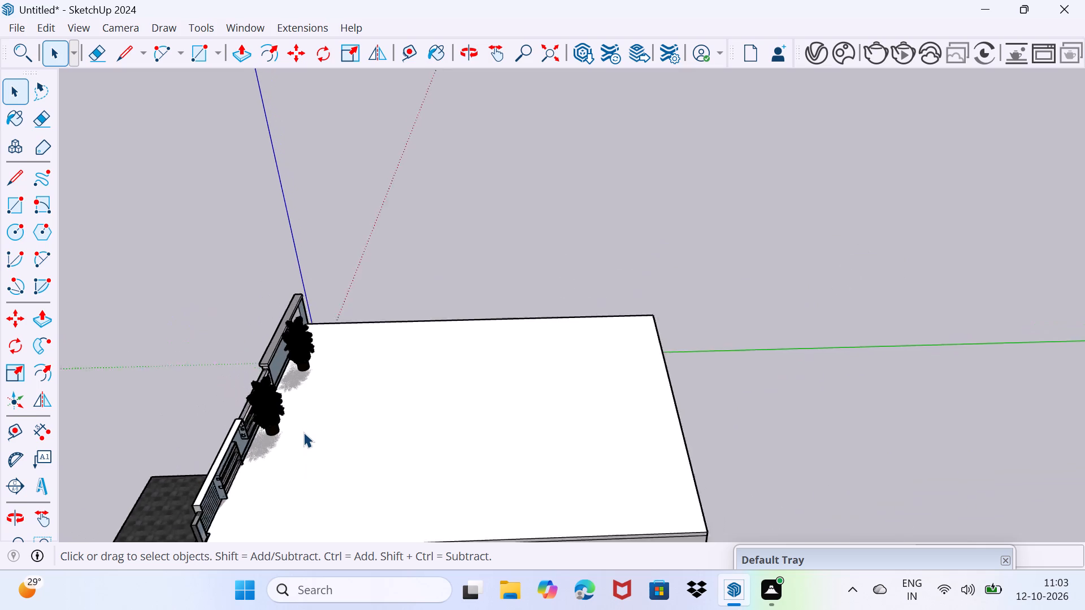
{"action": "scroll", "coordinate": [303, 432], "scroll_direction": "down", "scroll_amount": 3}
{"action": "middle_click_drag", "start_coordinate": [288, 483], "coordinate": [770, 241]}
{"action": "scroll", "coordinate": [721, 380], "scroll_direction": "up", "scroll_amount": 5}
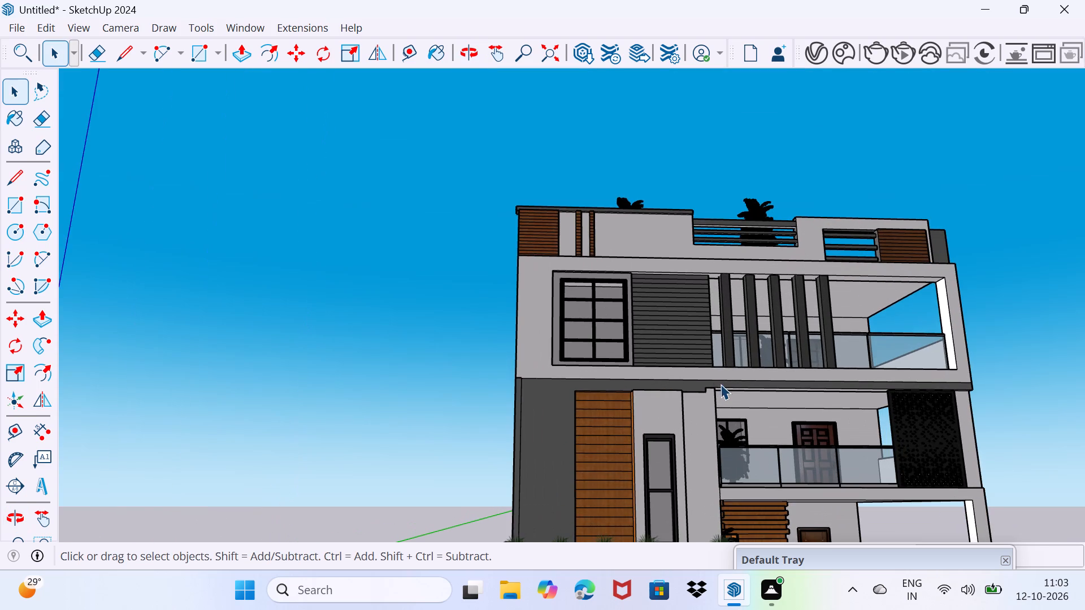
{"action": "middle_click_drag", "start_coordinate": [721, 384], "coordinate": [531, 203]}
{"action": "scroll", "coordinate": [598, 236], "scroll_direction": "up", "scroll_amount": 3}
{"action": "middle_click_drag", "start_coordinate": [593, 258], "coordinate": [583, 298]}
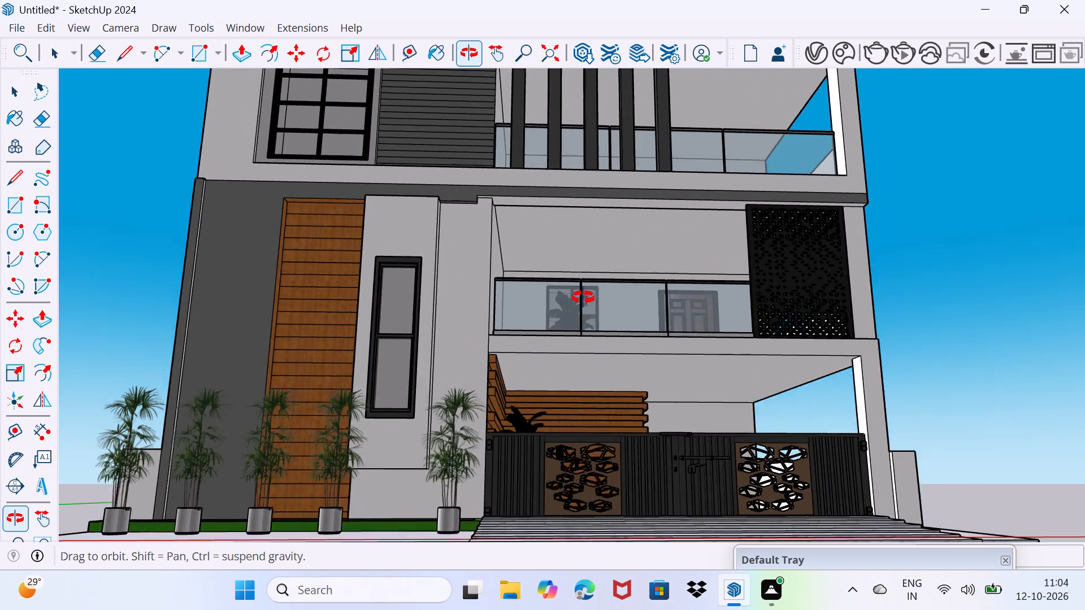
{"action": "middle_click_drag", "start_coordinate": [583, 298], "coordinate": [588, 394]}
{"action": "middle_click_drag", "start_coordinate": [598, 435], "coordinate": [595, 395]}
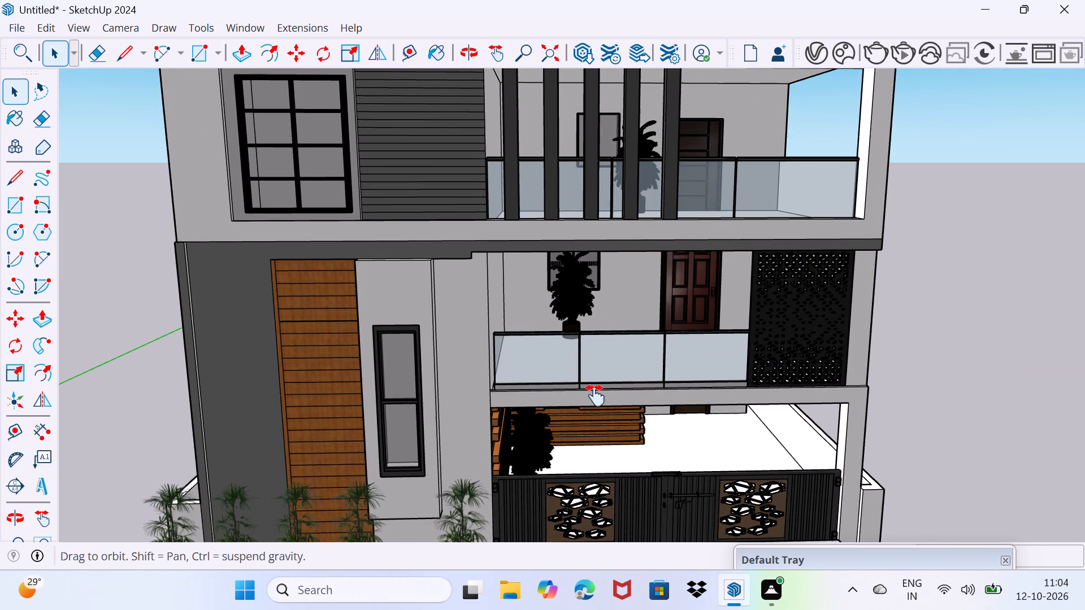
{"action": "middle_click_drag", "start_coordinate": [595, 395], "coordinate": [597, 372]}
{"action": "middle_click_drag", "start_coordinate": [613, 319], "coordinate": [629, 347]}
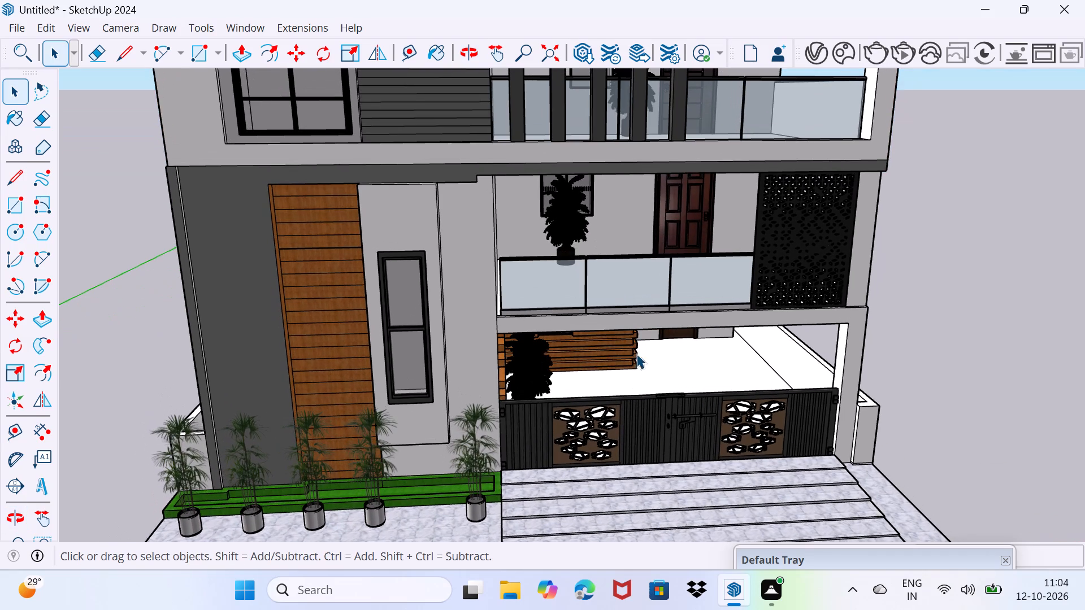
{"action": "scroll", "coordinate": [678, 386], "scroll_direction": "up", "scroll_amount": 2}
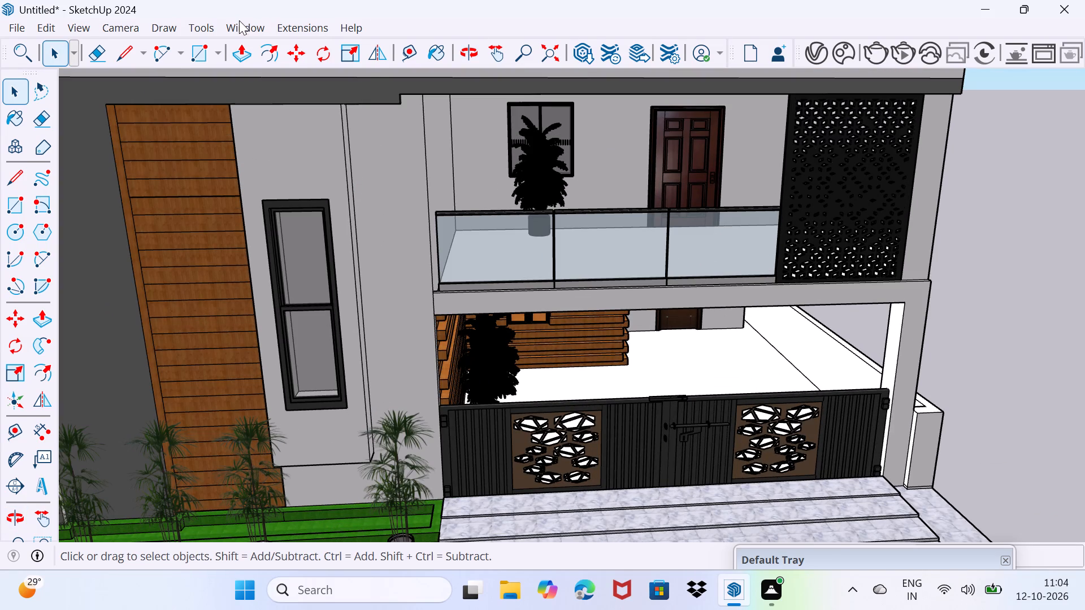
Open 3D Warehouse and replace the plant search with a search for "car".
{"action": "left_click", "coordinate": [244, 29]}
{"action": "left_click", "coordinate": [279, 162]}
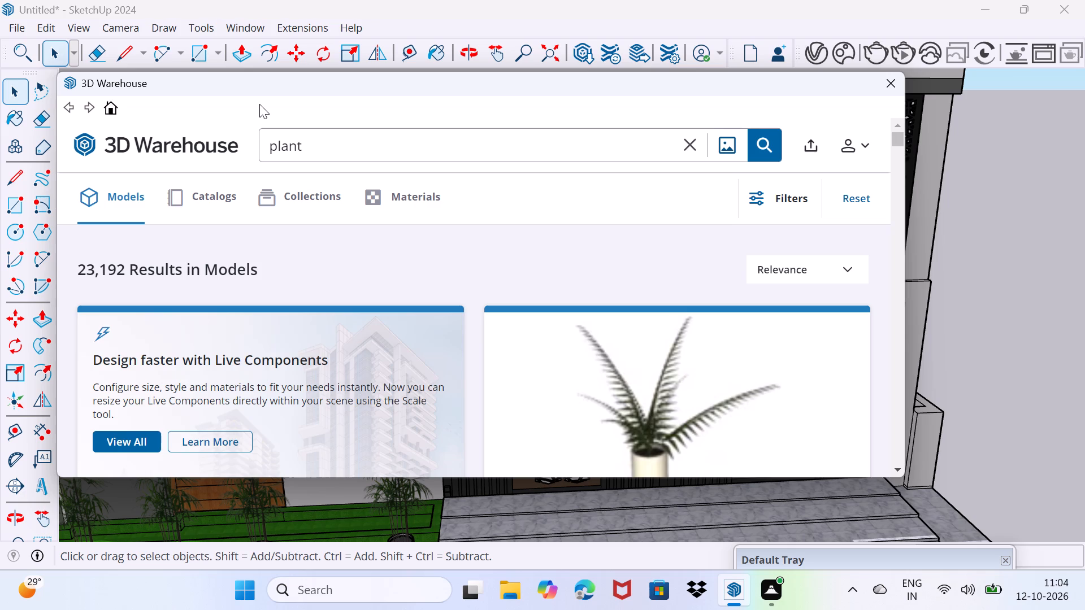
{"action": "scroll", "coordinate": [259, 104], "scroll_direction": "down", "scroll_amount": 2}
{"action": "scroll", "coordinate": [440, 335], "scroll_direction": "down", "scroll_amount": 3}
{"action": "left_click", "coordinate": [364, 147]}
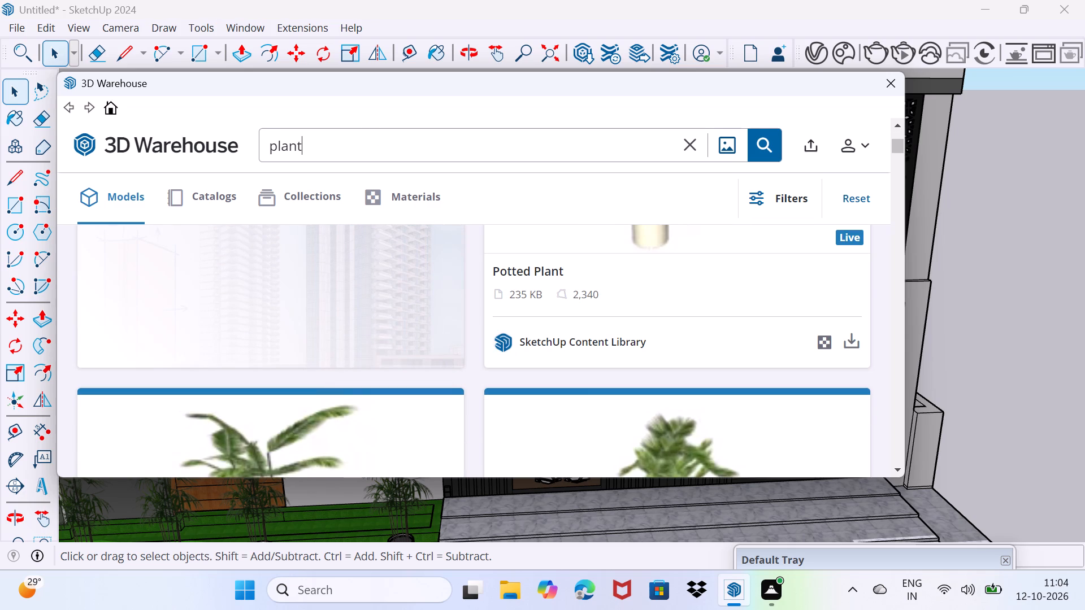
{"action": "key", "text": "BackSpace"}
{"action": "key", "text": "BackSpace"}
{"action": "key", "text": "BackSpace"}
{"action": "key", "text": "BackSpace"}
{"action": "key", "text": "BackSpace"}
{"action": "key", "text": "BackSpace"}
{"action": "key", "text": "BackSpace"}
{"action": "key", "text": "BackSpace"}
{"action": "key", "text": "BackSpace"}
{"action": "key", "text": "BackSpace"}
{"action": "key", "text": "BackSpace"}
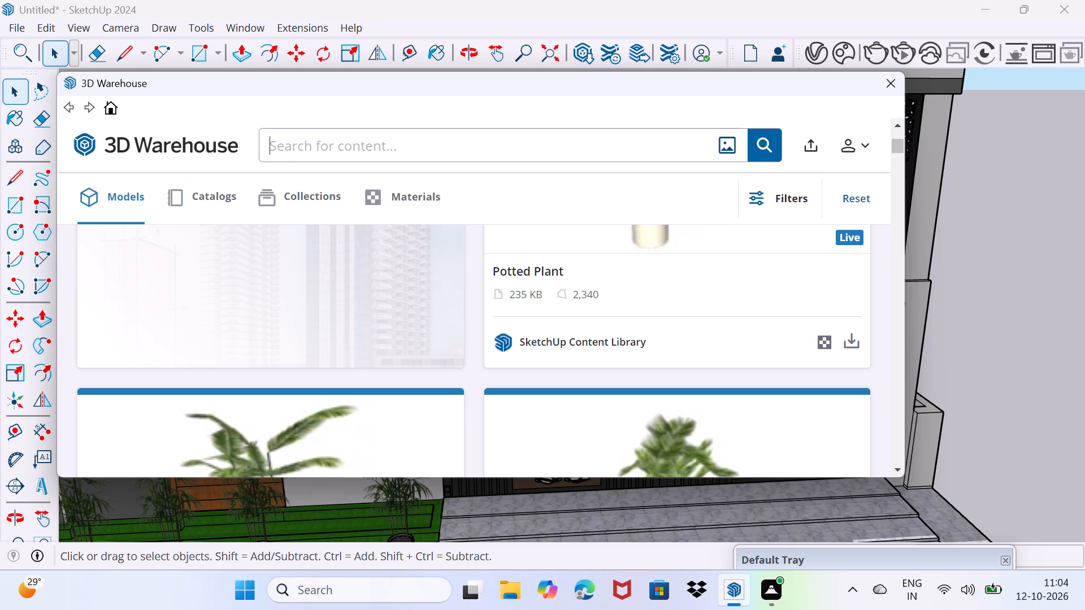
{"action": "type", "text": "car"}
{"action": "key", "text": "Return"}
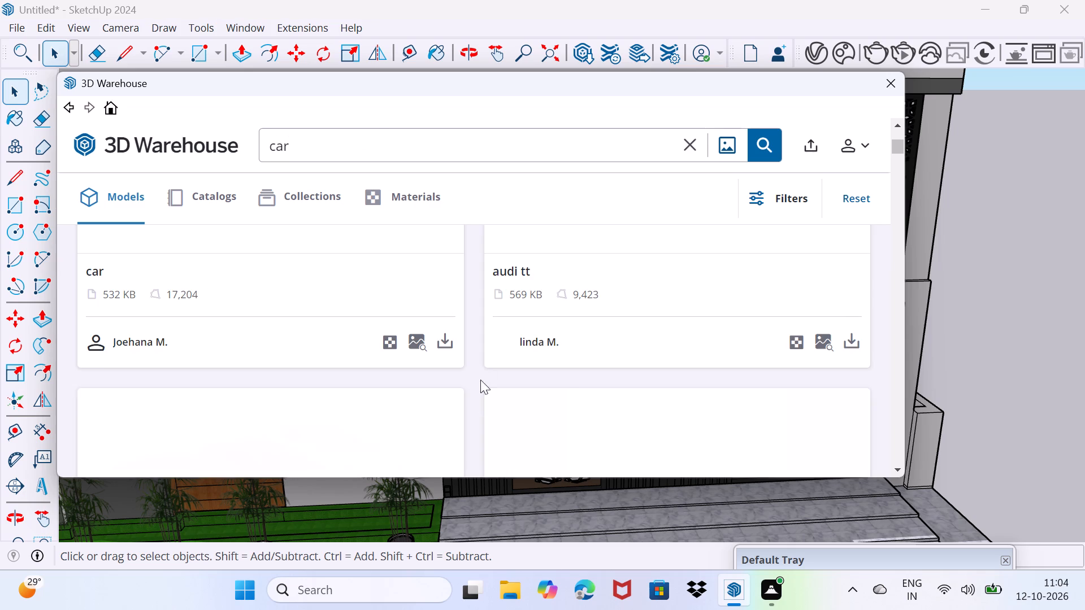
Find the 987 KB white hatchback titled "car" in the 3D Warehouse results and load it directly into the model.
{"action": "scroll", "coordinate": [510, 372], "scroll_direction": "down", "scroll_amount": 7}
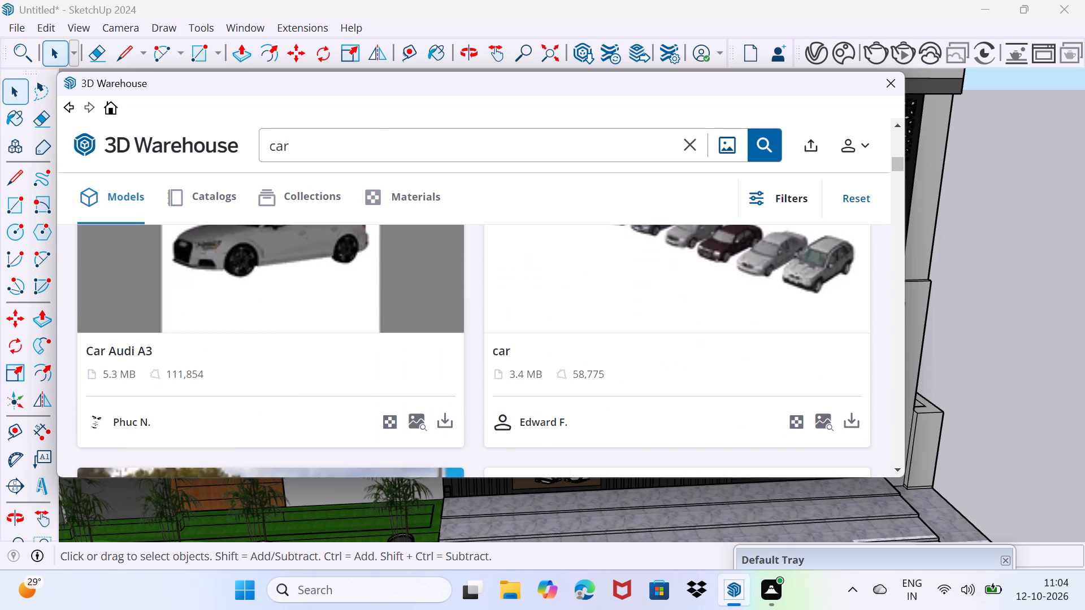
{"action": "scroll", "coordinate": [511, 371], "scroll_direction": "down", "scroll_amount": 8}
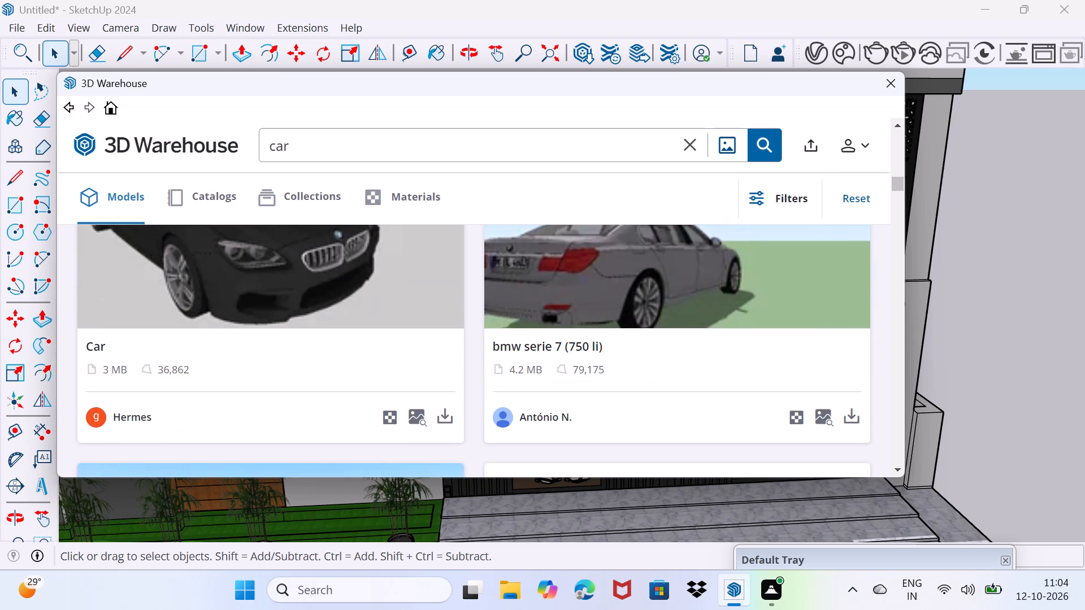
{"action": "scroll", "coordinate": [511, 371], "scroll_direction": "down", "scroll_amount": 6}
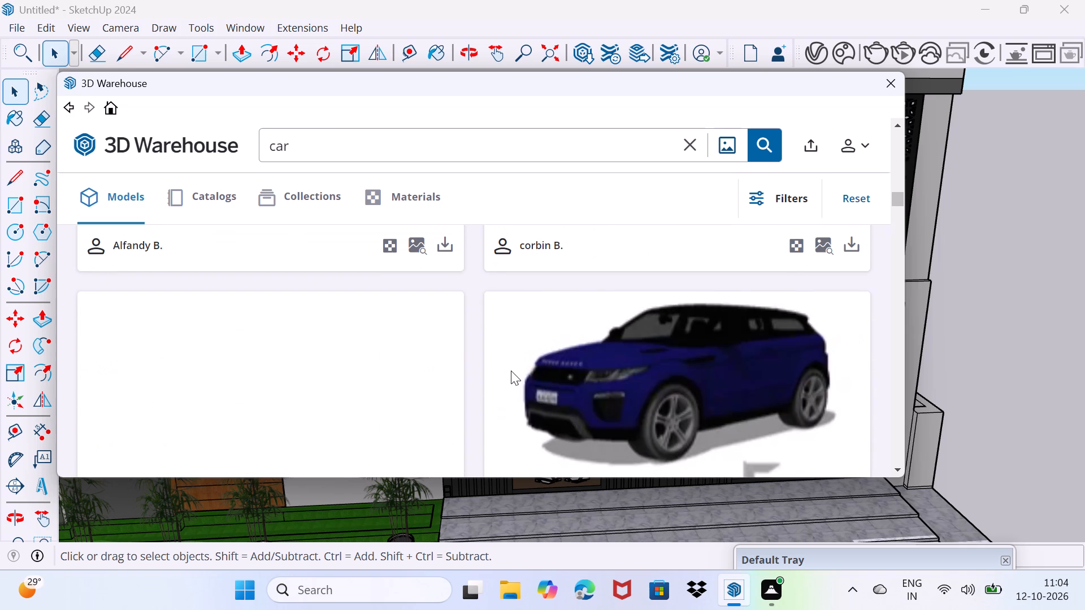
{"action": "scroll", "coordinate": [511, 371], "scroll_direction": "up", "scroll_amount": 5}
{"action": "scroll", "coordinate": [511, 371], "scroll_direction": "down", "scroll_amount": 1}
{"action": "scroll", "coordinate": [511, 371], "scroll_direction": "up", "scroll_amount": 1}
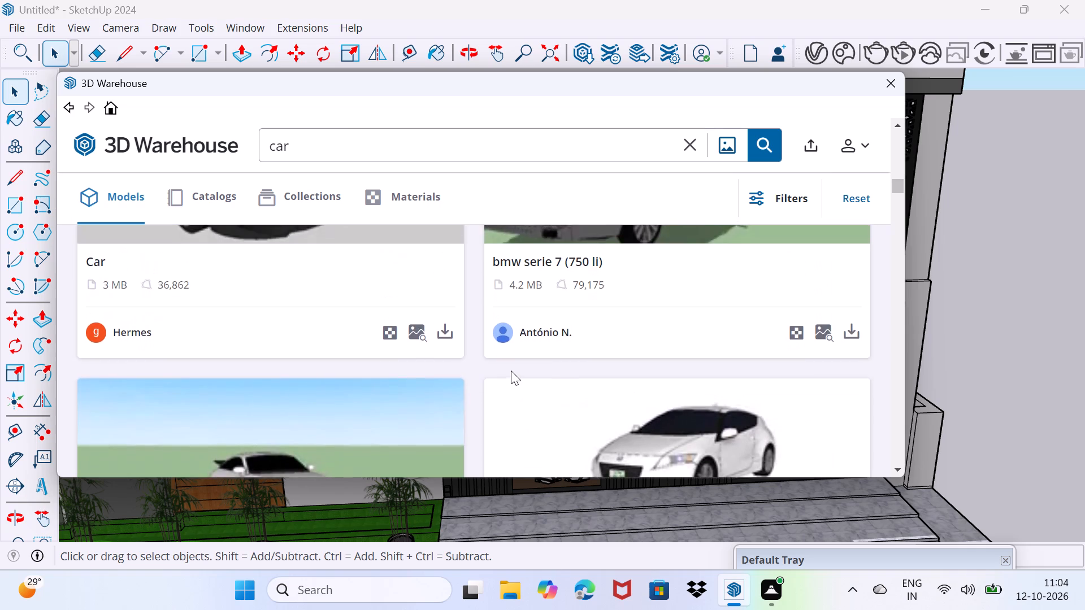
{"action": "scroll", "coordinate": [511, 371], "scroll_direction": "down", "scroll_amount": 3}
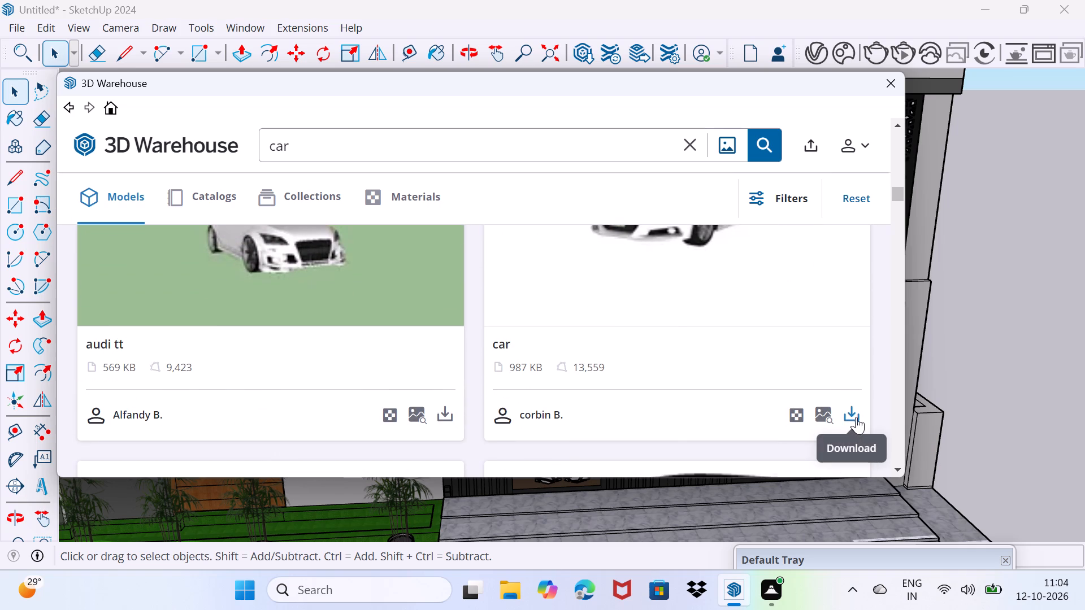
{"action": "left_click", "coordinate": [856, 415]}
{"action": "left_click", "coordinate": [436, 297]}
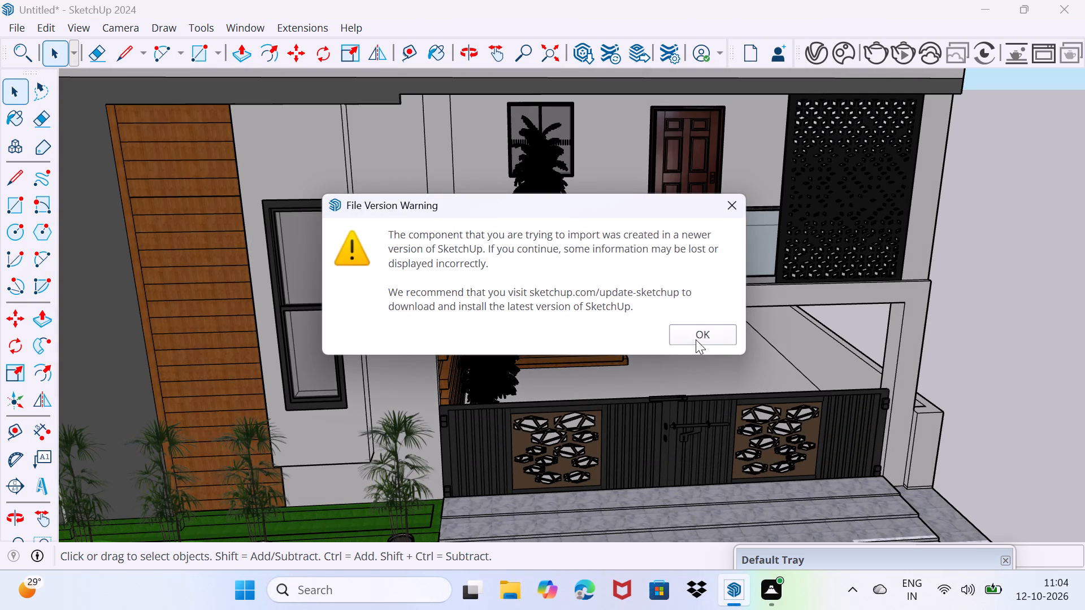
{"action": "left_click", "coordinate": [696, 339]}
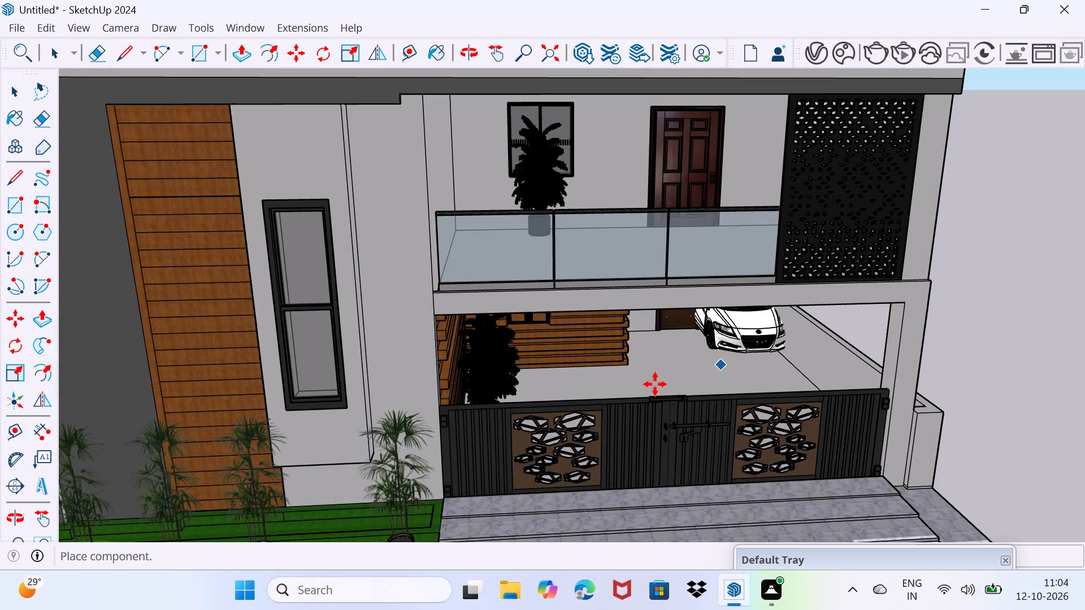
Place the white car on the parking floor behind the gate, its front facing the gate, and clear the selection.
{"action": "scroll", "coordinate": [701, 371], "scroll_direction": "up", "scroll_amount": 9}
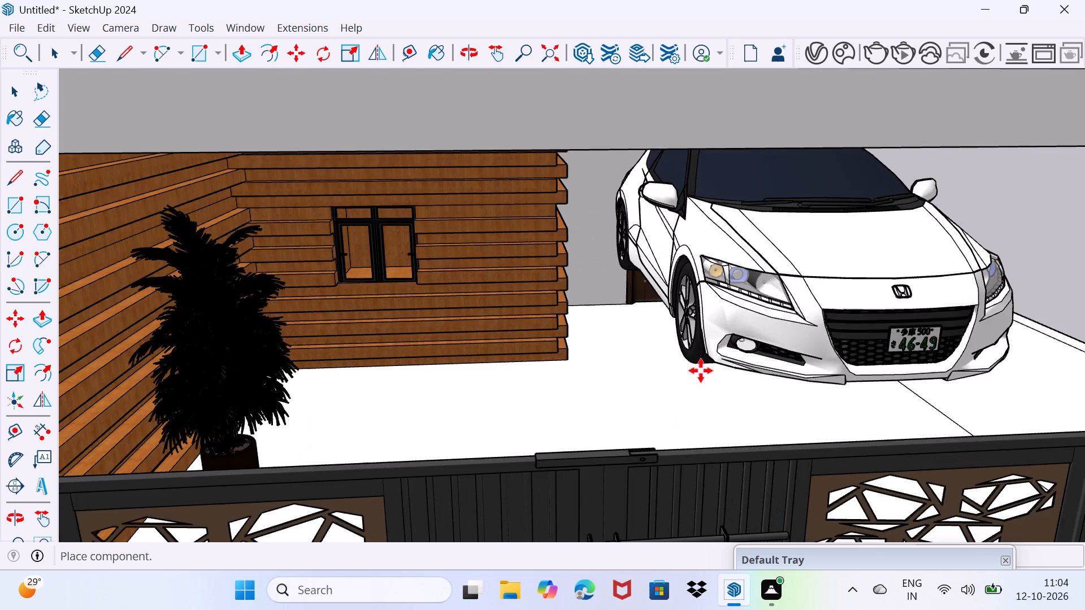
{"action": "scroll", "coordinate": [701, 371], "scroll_direction": "up", "scroll_amount": 2}
{"action": "scroll", "coordinate": [701, 371], "scroll_direction": "down", "scroll_amount": 2}
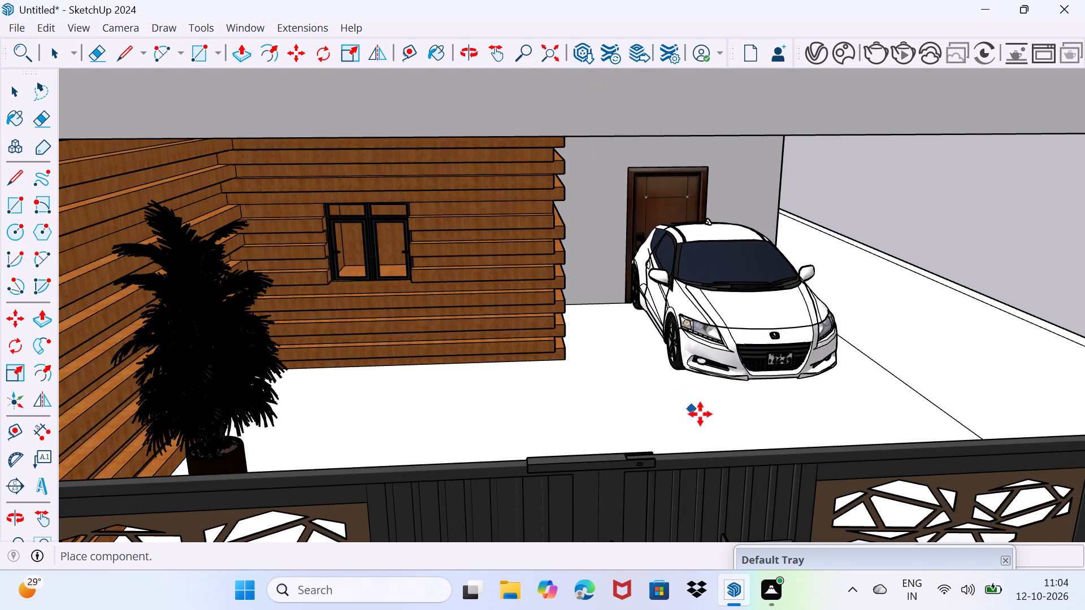
{"action": "scroll", "coordinate": [704, 410], "scroll_direction": "up", "scroll_amount": 3}
{"action": "middle_click_drag", "start_coordinate": [706, 411], "coordinate": [796, 426]}
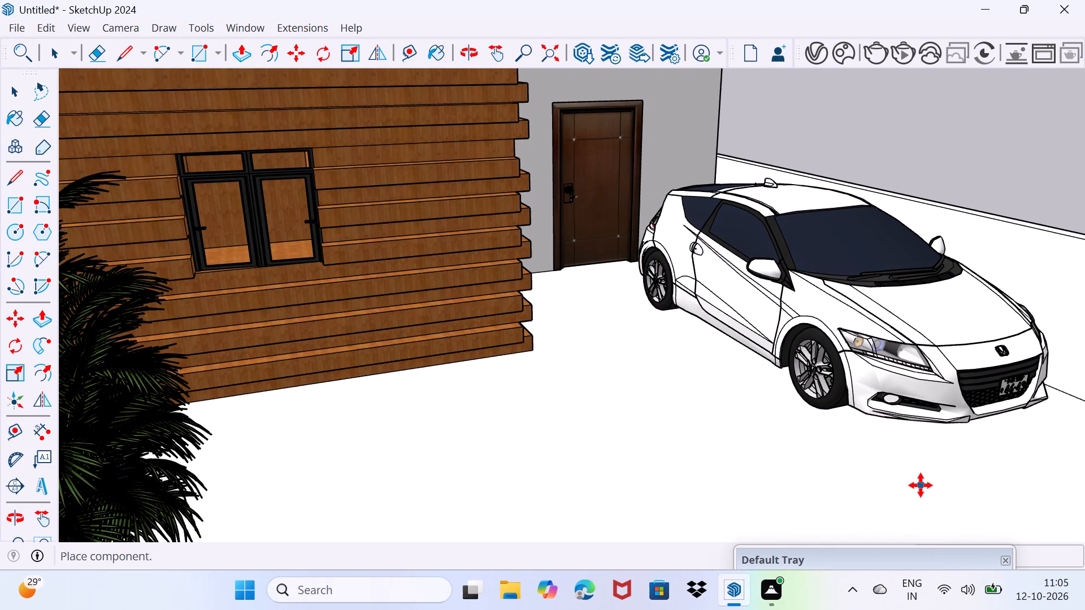
{"action": "middle_click_drag", "start_coordinate": [921, 485], "coordinate": [719, 421]}
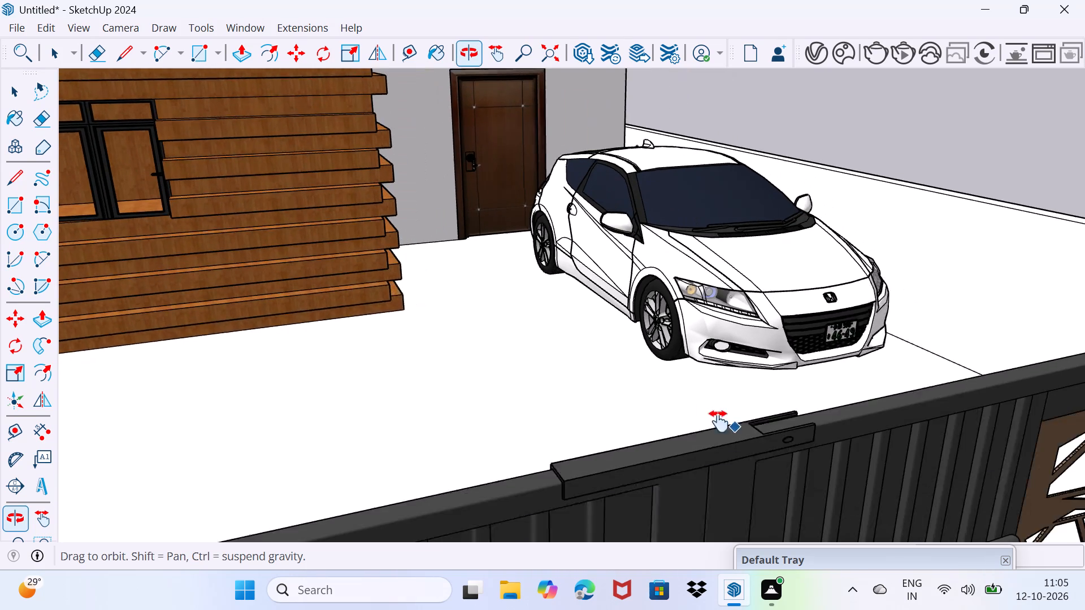
{"action": "middle_click_drag", "start_coordinate": [719, 421], "coordinate": [698, 413]}
{"action": "middle_click_drag", "start_coordinate": [698, 412], "coordinate": [886, 452]}
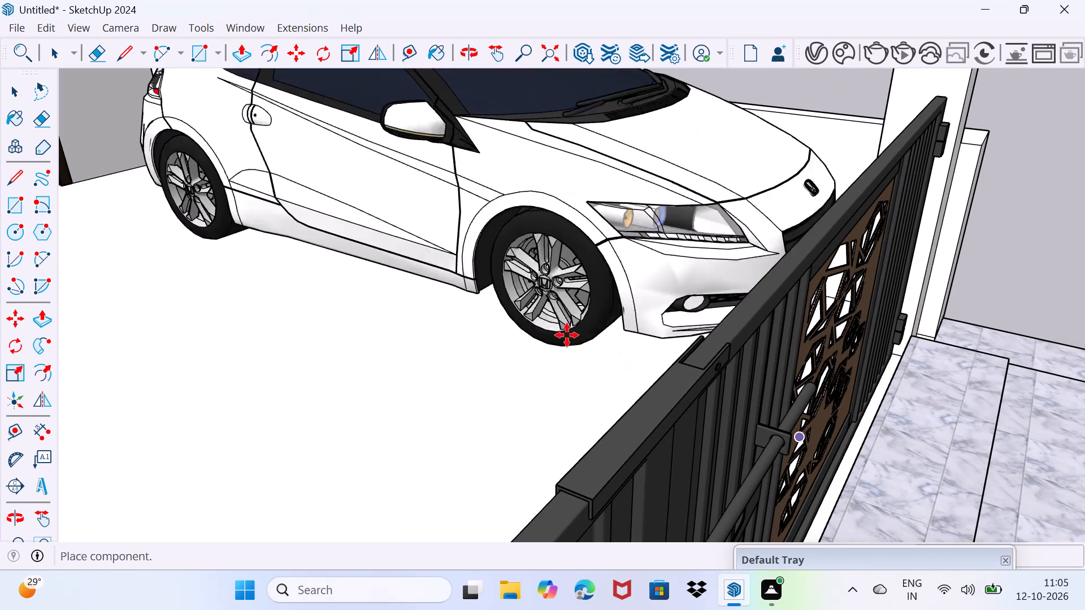
{"action": "scroll", "coordinate": [548, 344], "scroll_direction": "up", "scroll_amount": 3}
{"action": "middle_click_drag", "start_coordinate": [548, 344], "coordinate": [597, 351]}
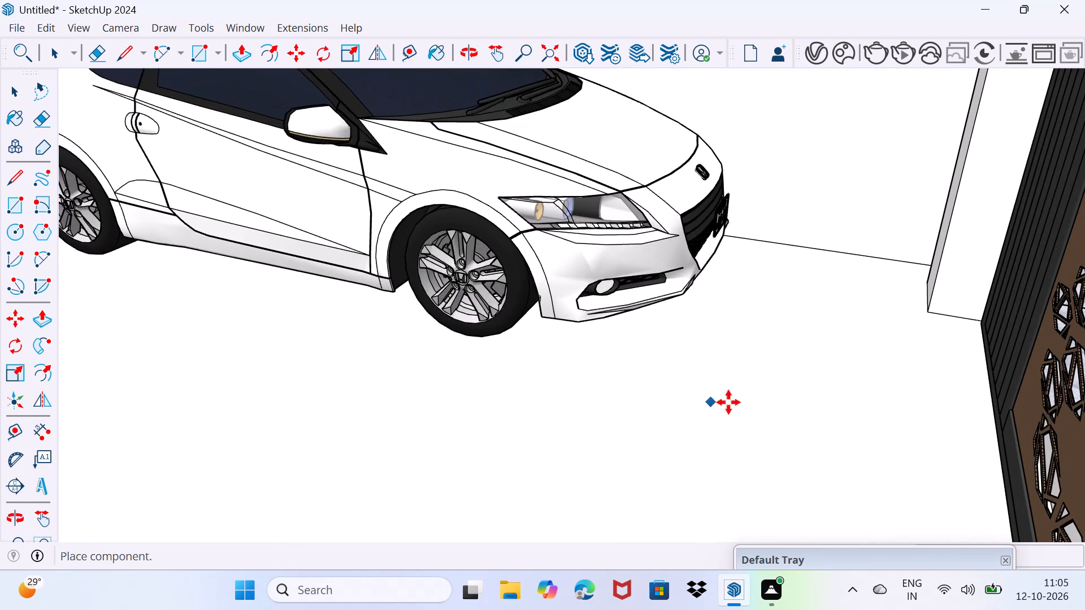
{"action": "left_click", "coordinate": [815, 422]}
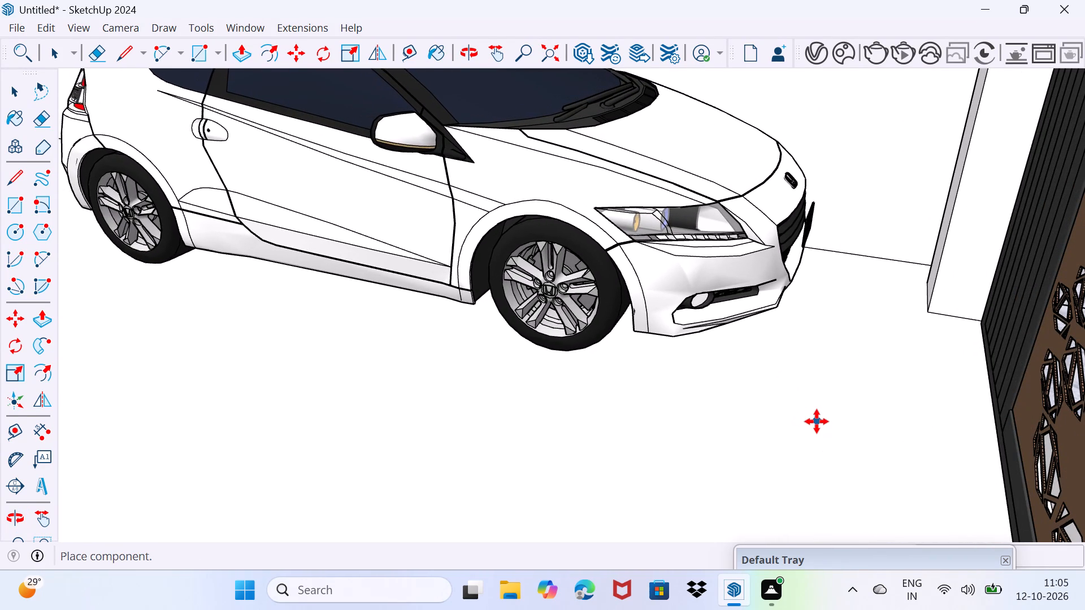
{"action": "key", "text": "space"}
{"action": "key", "text": "space"}
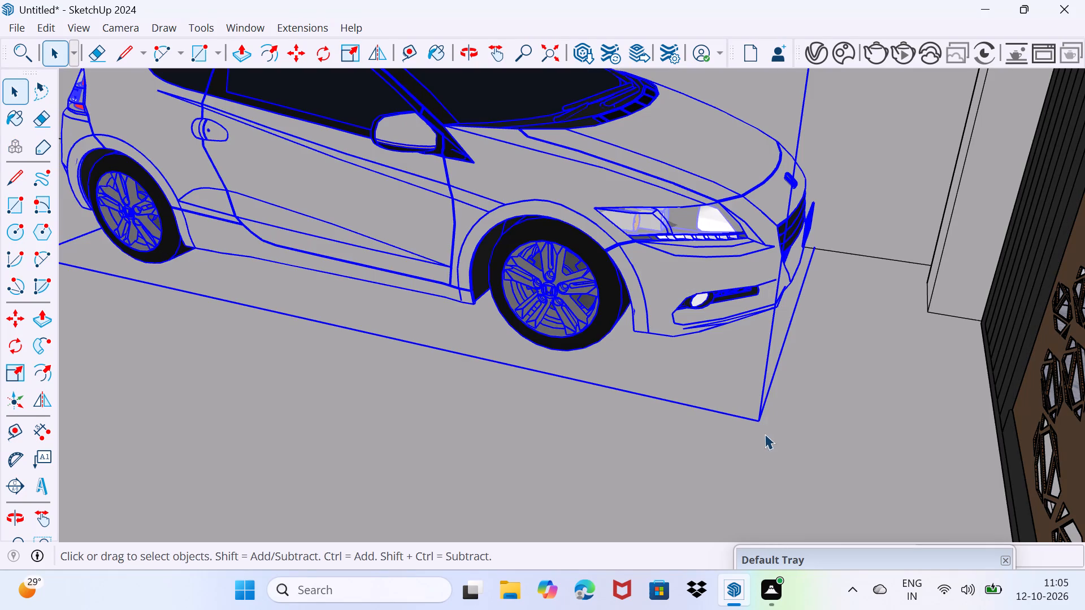
{"action": "left_click", "coordinate": [765, 434]}
Examine the whole house and the front elevation from several angles to check the parked car behind the gate.
{"action": "scroll", "coordinate": [777, 443], "scroll_direction": "down", "scroll_amount": 9}
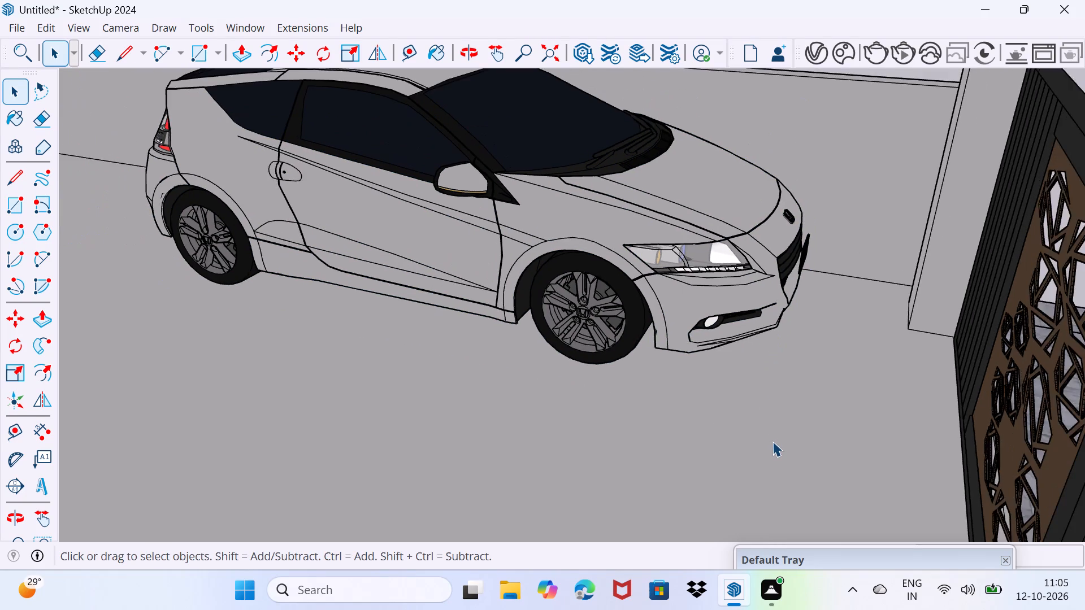
{"action": "scroll", "coordinate": [772, 441], "scroll_direction": "down", "scroll_amount": 10}
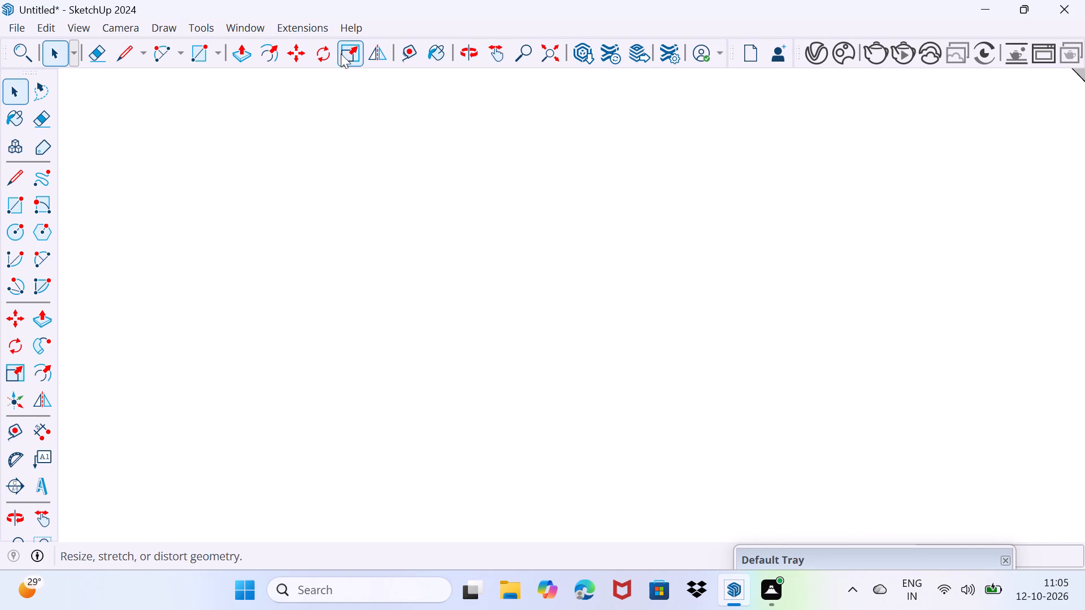
{"action": "left_click", "coordinate": [549, 59]}
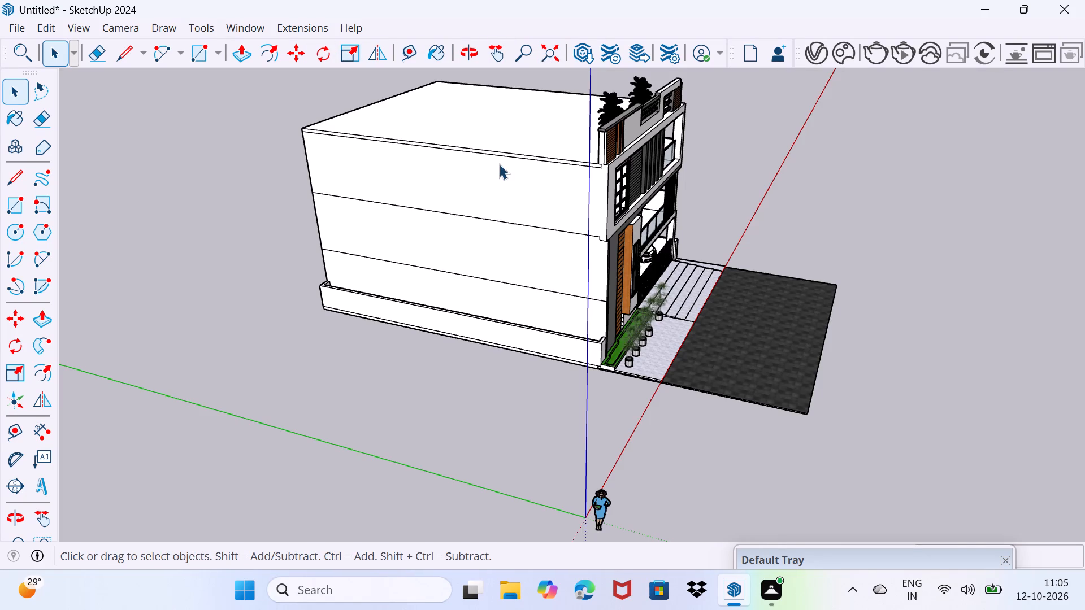
{"action": "scroll", "coordinate": [558, 263], "scroll_direction": "up", "scroll_amount": 3}
{"action": "middle_click_drag", "start_coordinate": [695, 295], "coordinate": [672, 303]}
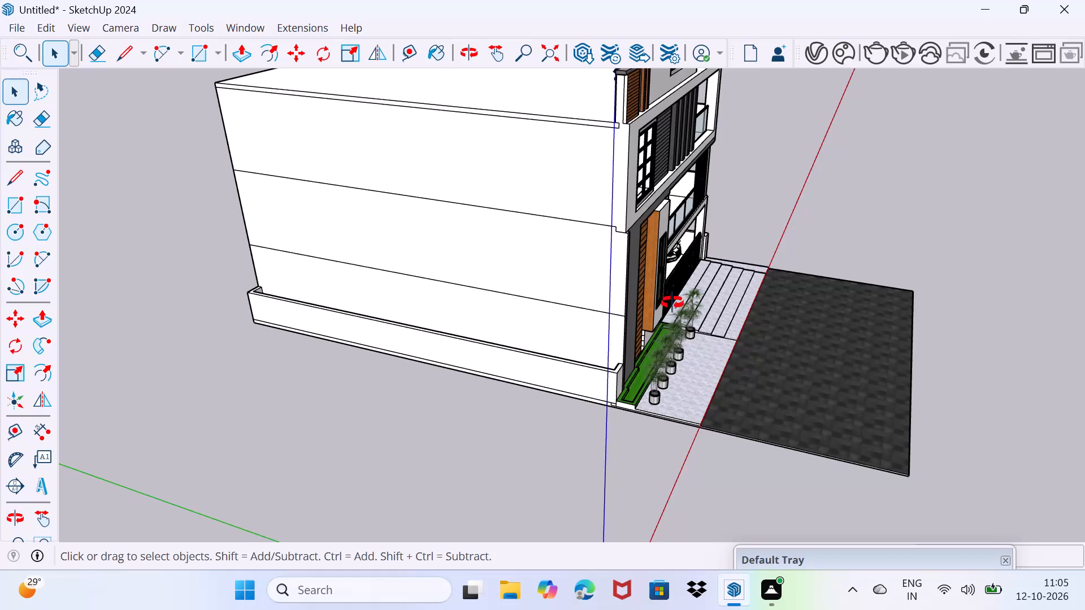
{"action": "middle_click_drag", "start_coordinate": [672, 303], "coordinate": [273, 219]}
{"action": "scroll", "coordinate": [535, 304], "scroll_direction": "up", "scroll_amount": 1}
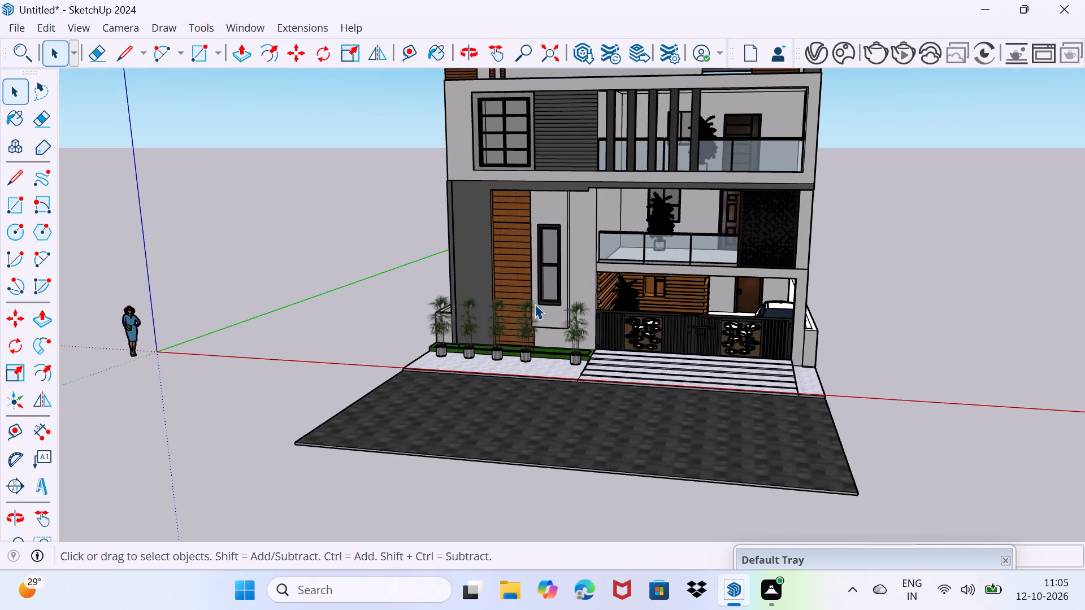
{"action": "scroll", "coordinate": [535, 304], "scroll_direction": "up", "scroll_amount": 3}
{"action": "middle_click_drag", "start_coordinate": [599, 315], "coordinate": [611, 328]}
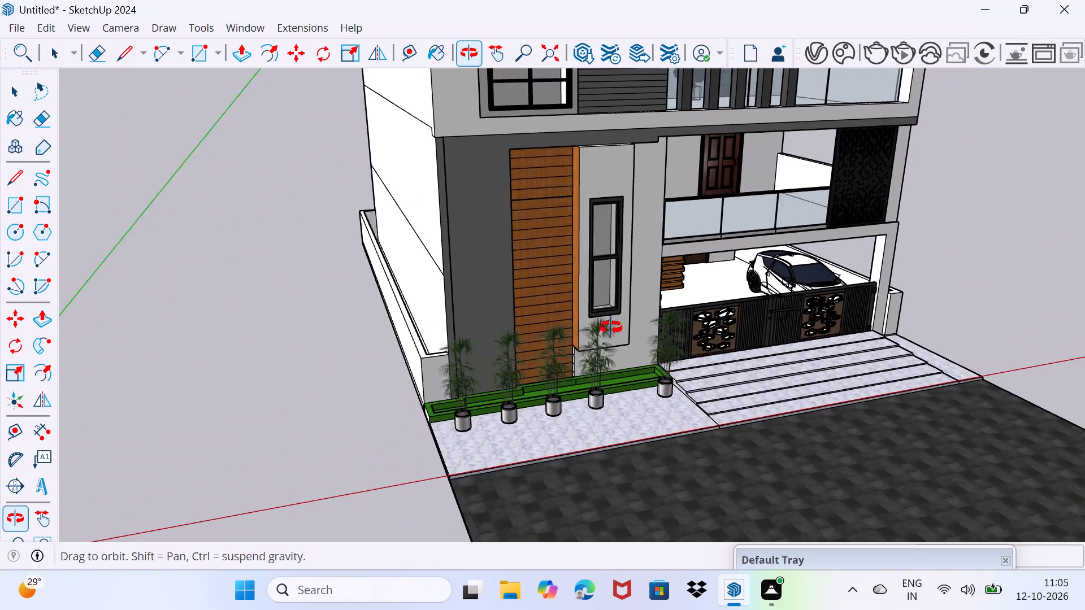
{"action": "middle_click_drag", "start_coordinate": [611, 328], "coordinate": [574, 295]}
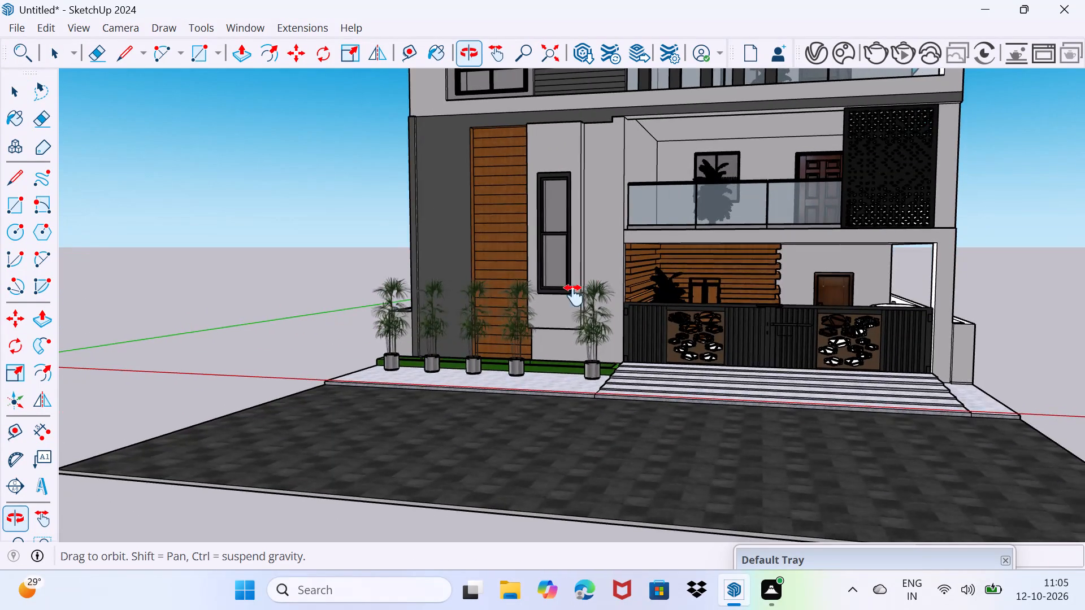
{"action": "middle_click_drag", "start_coordinate": [574, 295], "coordinate": [494, 377]}
{"action": "scroll", "coordinate": [570, 426], "scroll_direction": "up", "scroll_amount": 2}
{"action": "middle_click_drag", "start_coordinate": [574, 428], "coordinate": [722, 470]}
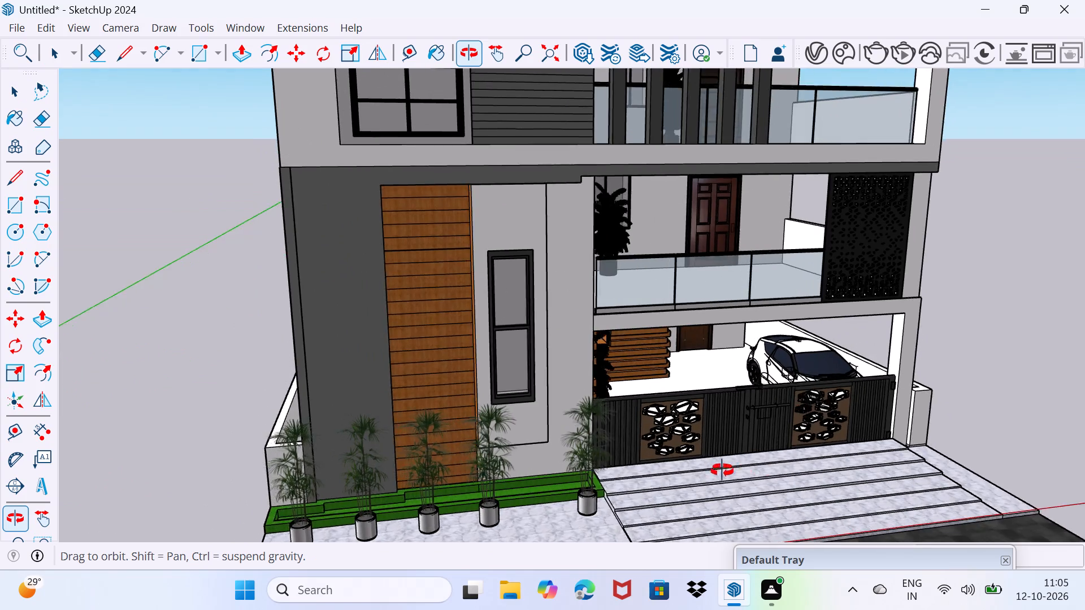
{"action": "middle_click_drag", "start_coordinate": [722, 470], "coordinate": [640, 469]}
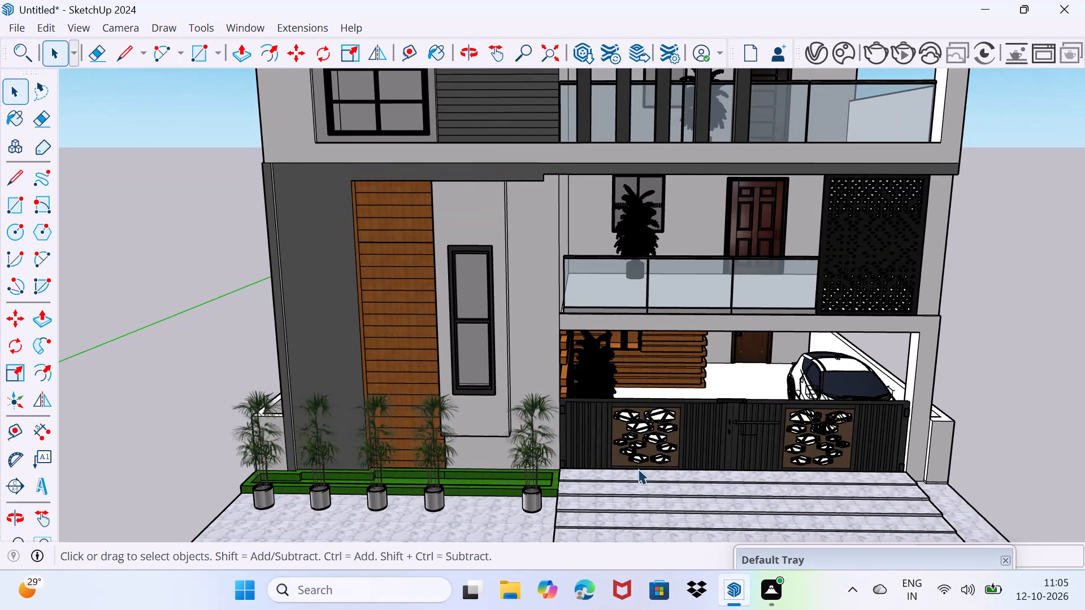
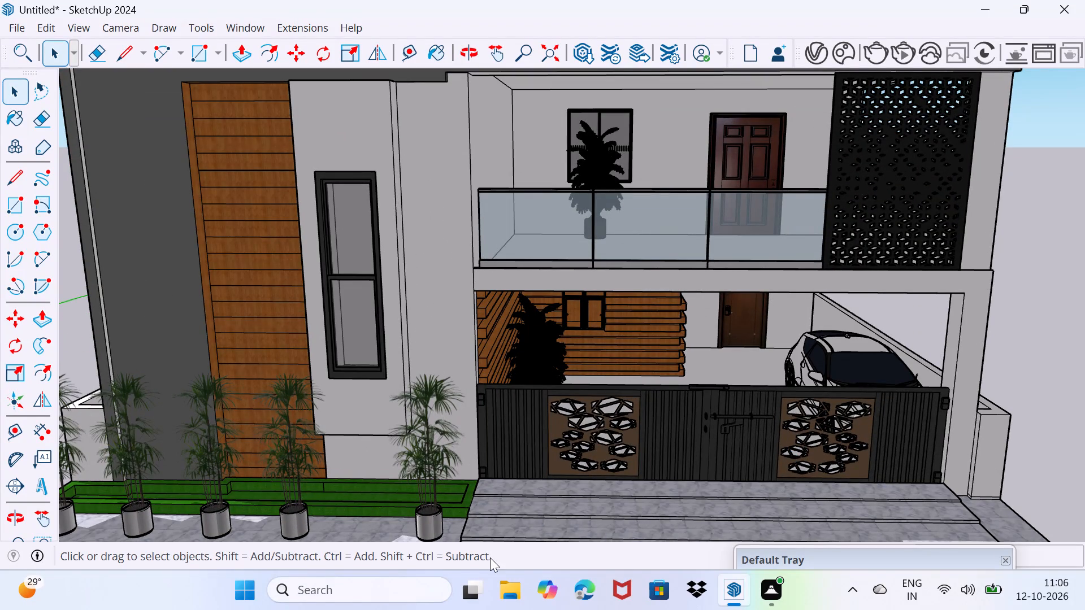
Examine the front elevation from the gate and parked car up to the balconies and upper-floor facade from several angles.
{"action": "scroll", "coordinate": [622, 426], "scroll_direction": "up", "scroll_amount": 5}
{"action": "middle_click_drag", "start_coordinate": [685, 421], "coordinate": [605, 452]}
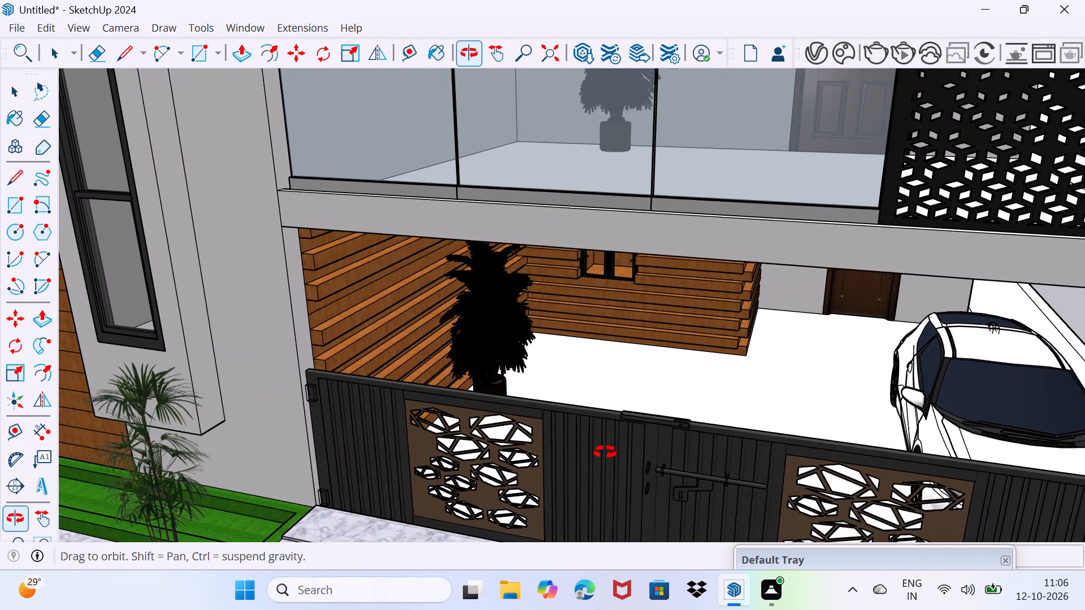
{"action": "middle_click_drag", "start_coordinate": [605, 452], "coordinate": [646, 447]}
{"action": "scroll", "coordinate": [646, 447], "scroll_direction": "up", "scroll_amount": 1}
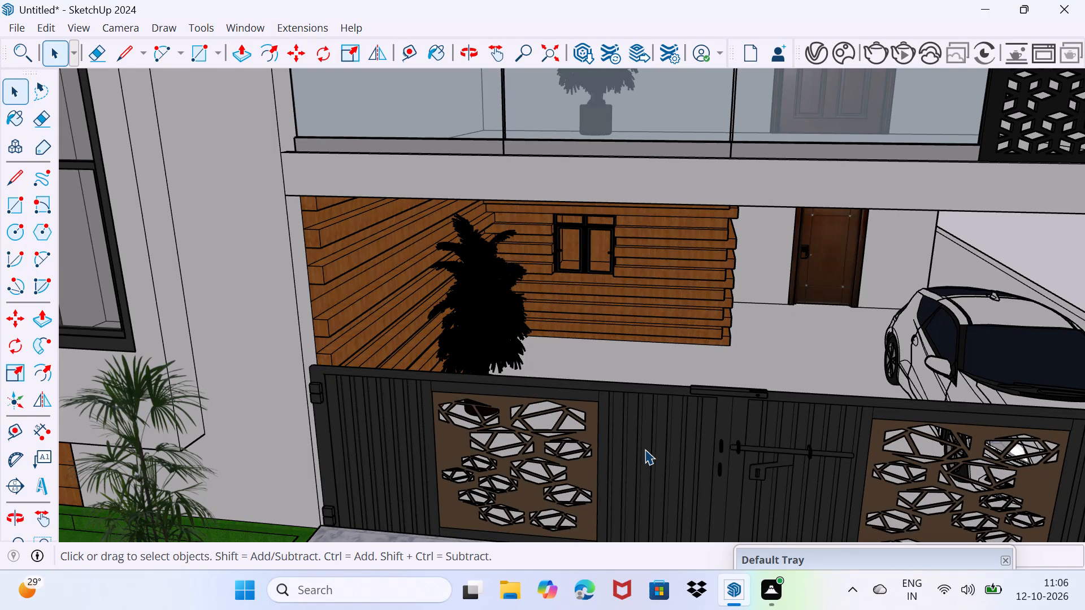
{"action": "scroll", "coordinate": [661, 457], "scroll_direction": "down", "scroll_amount": 3}
{"action": "middle_click_drag", "start_coordinate": [671, 415], "coordinate": [702, 383]}
{"action": "scroll", "coordinate": [702, 384], "scroll_direction": "down", "scroll_amount": 7}
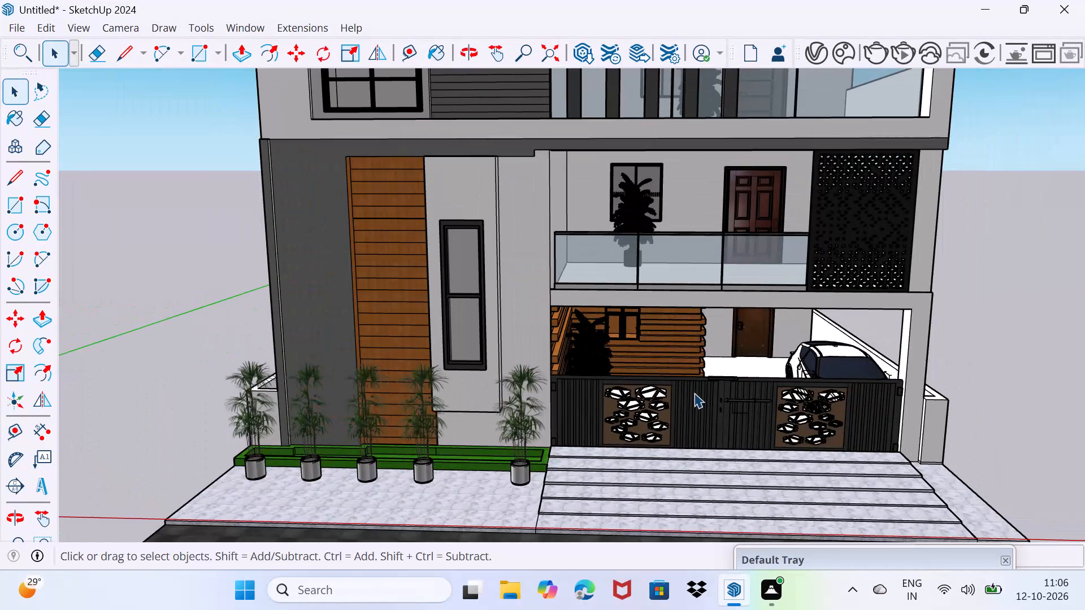
{"action": "middle_click_drag", "start_coordinate": [693, 394], "coordinate": [721, 400]}
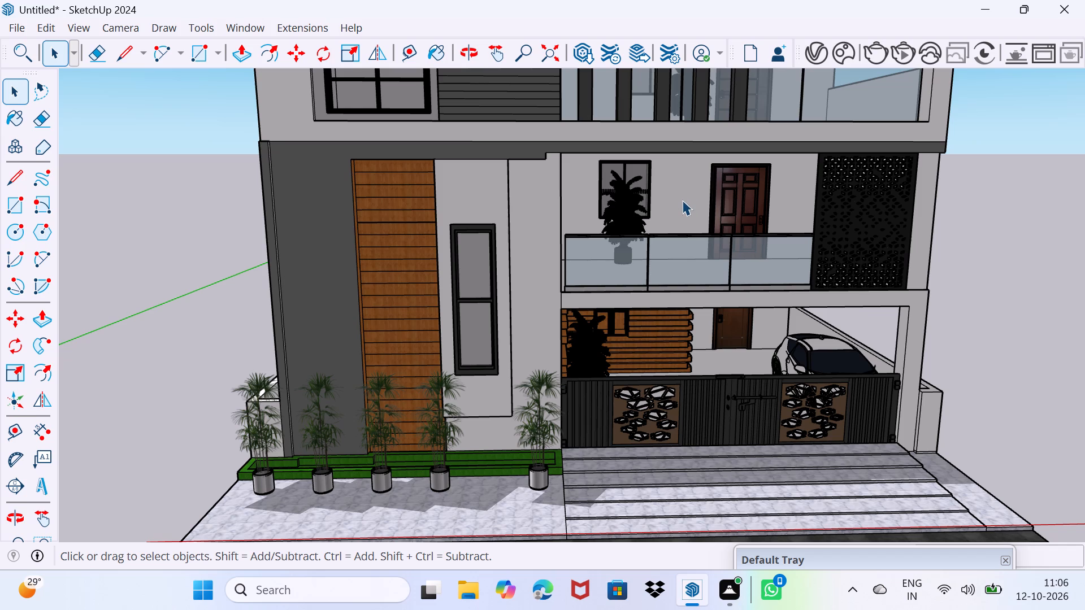
{"action": "middle_click_drag", "start_coordinate": [682, 200], "coordinate": [656, 304], "text": "shift"}
{"action": "middle_click_drag", "start_coordinate": [656, 285], "coordinate": [644, 338]}
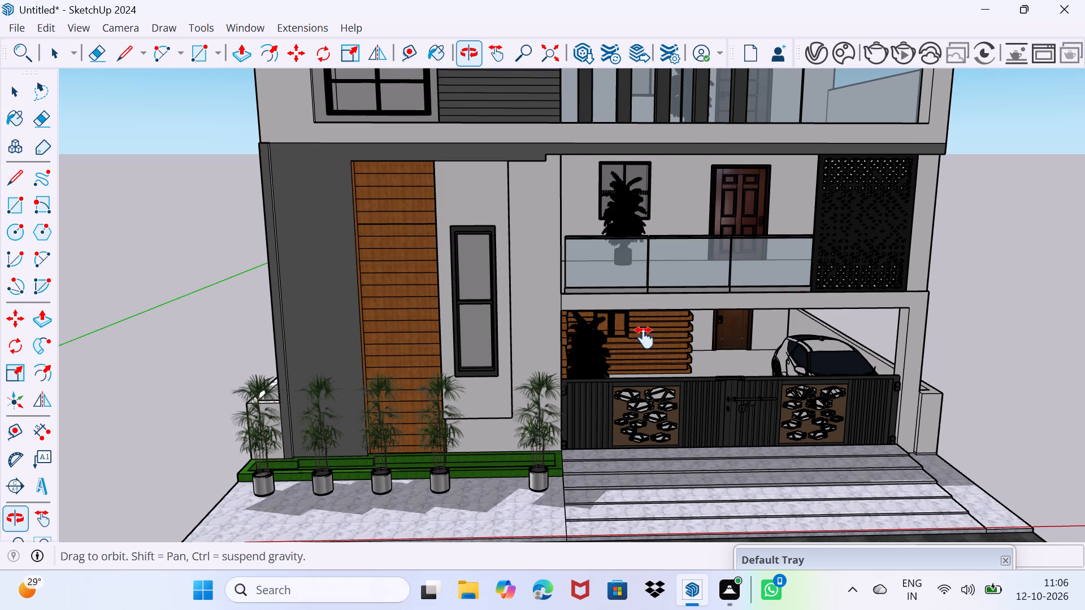
{"action": "middle_click_drag", "start_coordinate": [644, 338], "coordinate": [640, 350]}
{"action": "middle_click_drag", "start_coordinate": [648, 325], "coordinate": [633, 377], "text": "shift"}
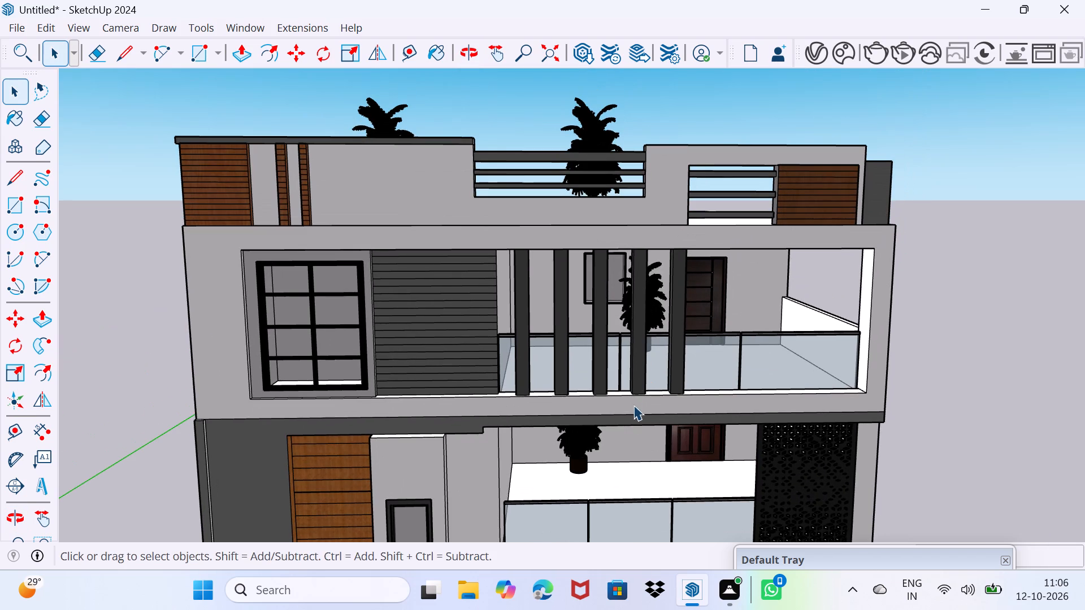
{"action": "middle_click_drag", "start_coordinate": [632, 413], "coordinate": [524, 367]}
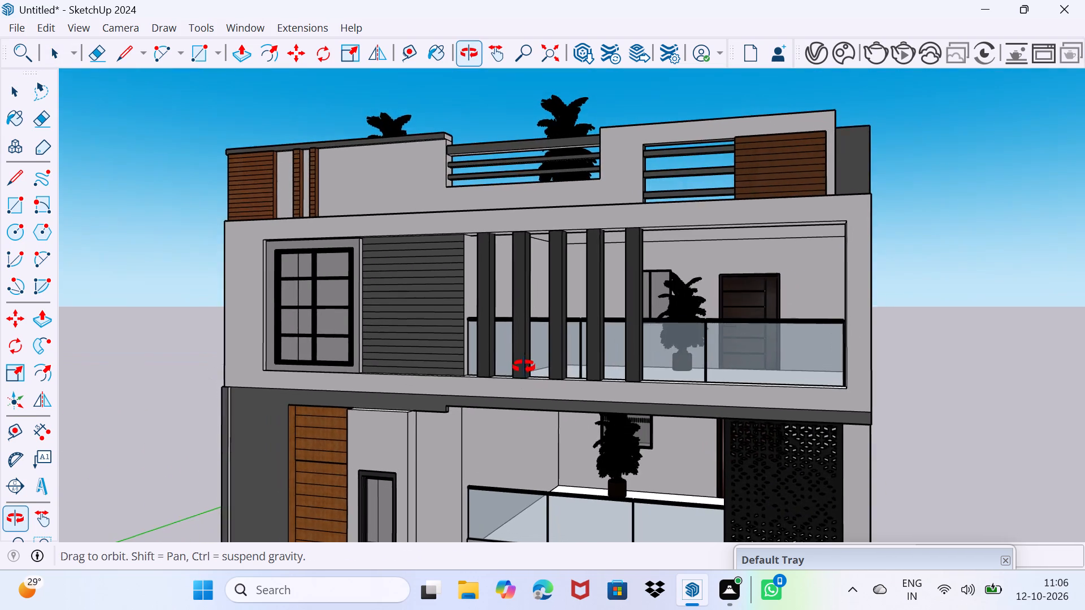
{"action": "middle_click_drag", "start_coordinate": [524, 367], "coordinate": [470, 361]}
{"action": "scroll", "coordinate": [517, 308], "scroll_direction": "up", "scroll_amount": 2}
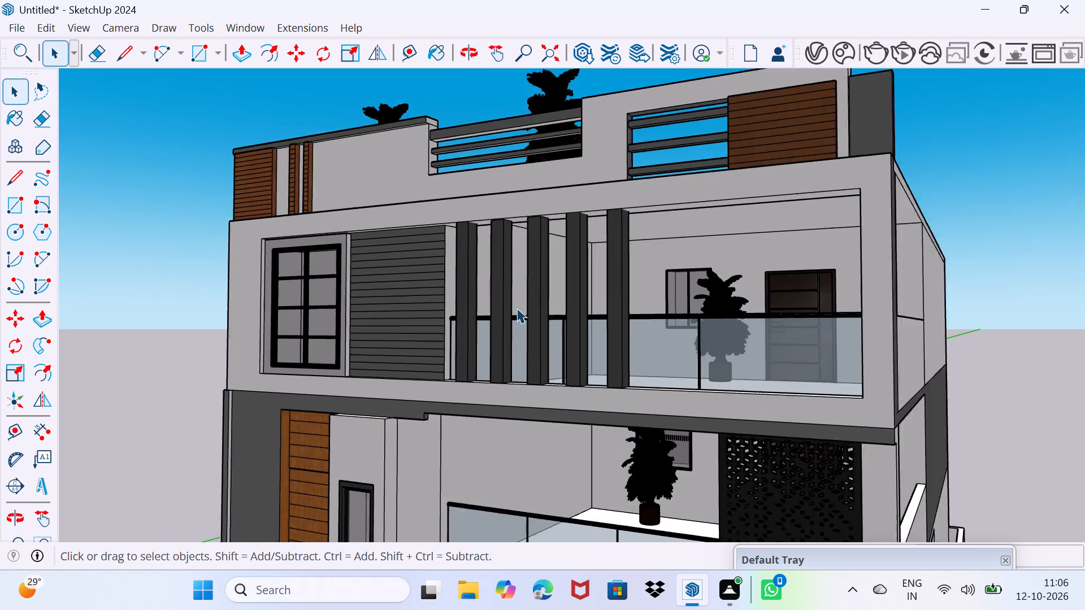
{"action": "scroll", "coordinate": [517, 308], "scroll_direction": "up", "scroll_amount": 2}
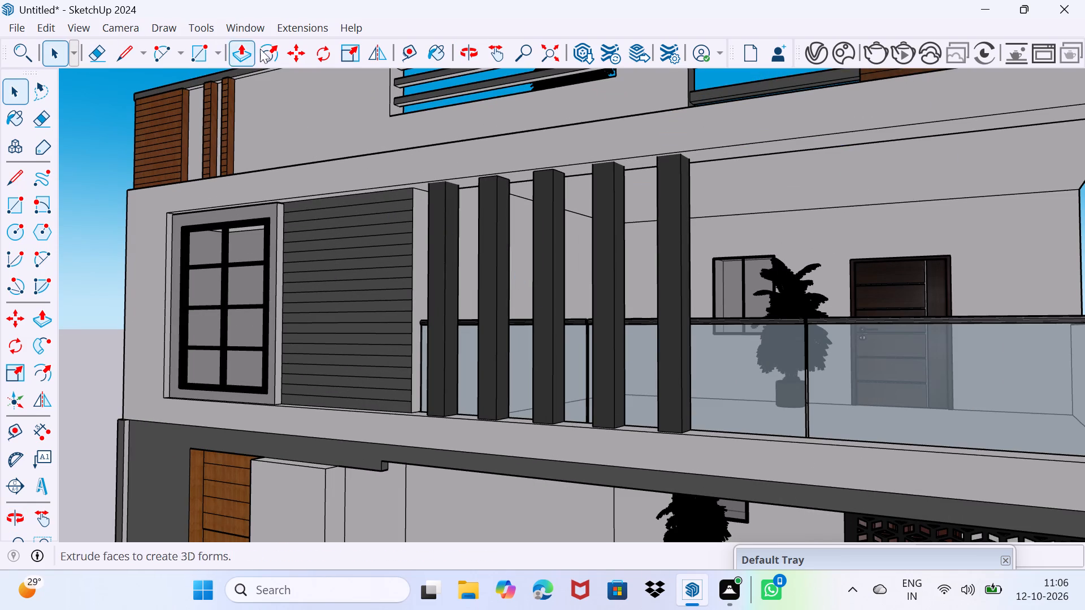
Open the V-Ray Asset Editor's material library in Chaos Cosmos and show all downloaded assets.
{"action": "left_click", "coordinate": [309, 27]}
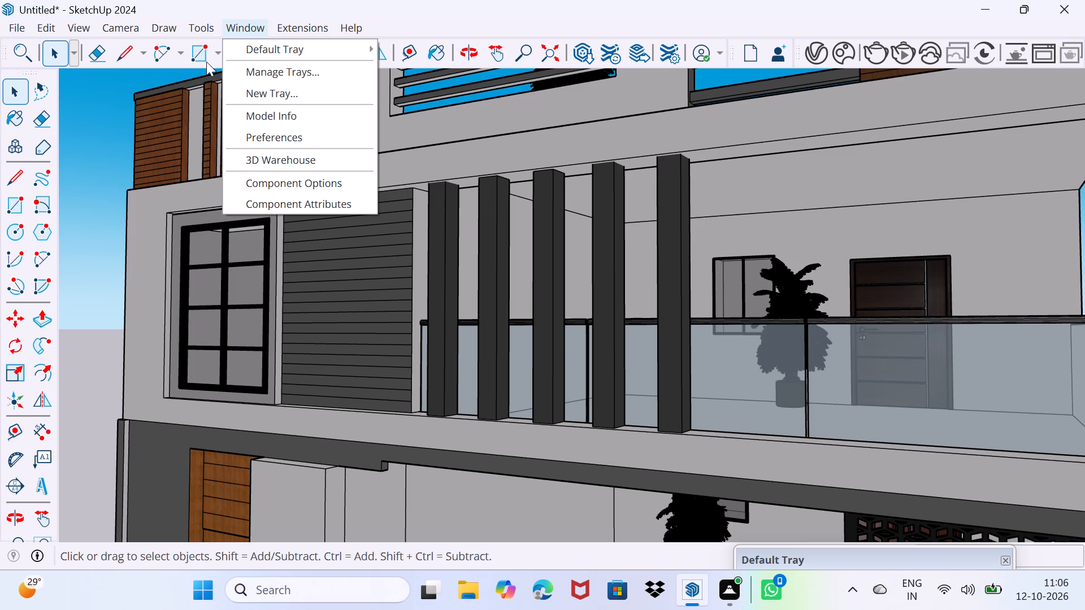
{"action": "left_click", "coordinate": [811, 50]}
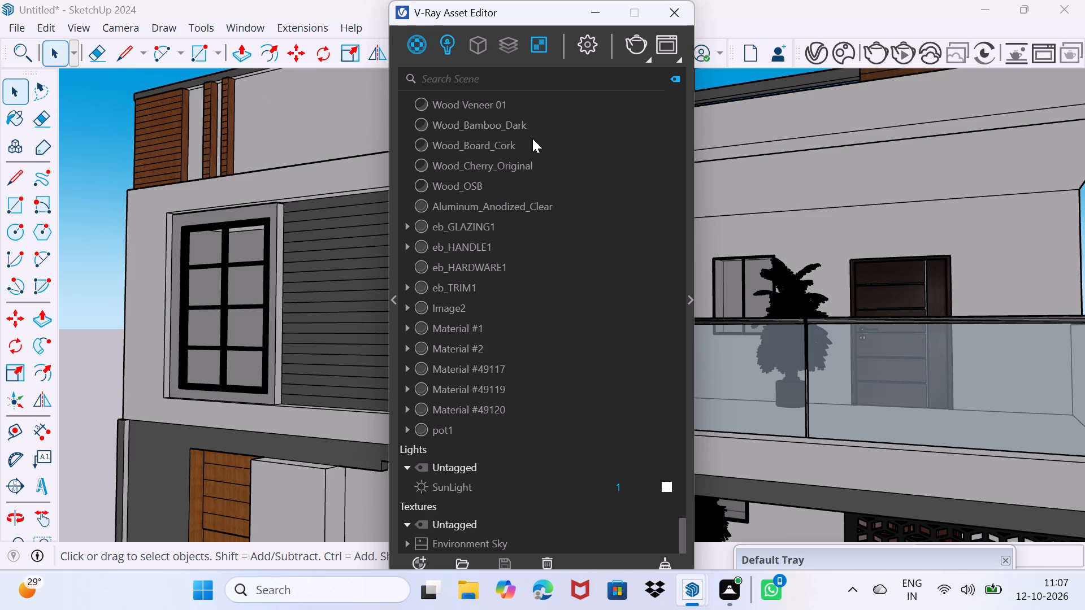
{"action": "scroll", "coordinate": [582, 36], "scroll_direction": "down", "scroll_amount": 4}
{"action": "left_click", "coordinate": [390, 306]}
{"action": "left_click", "coordinate": [344, 106]}
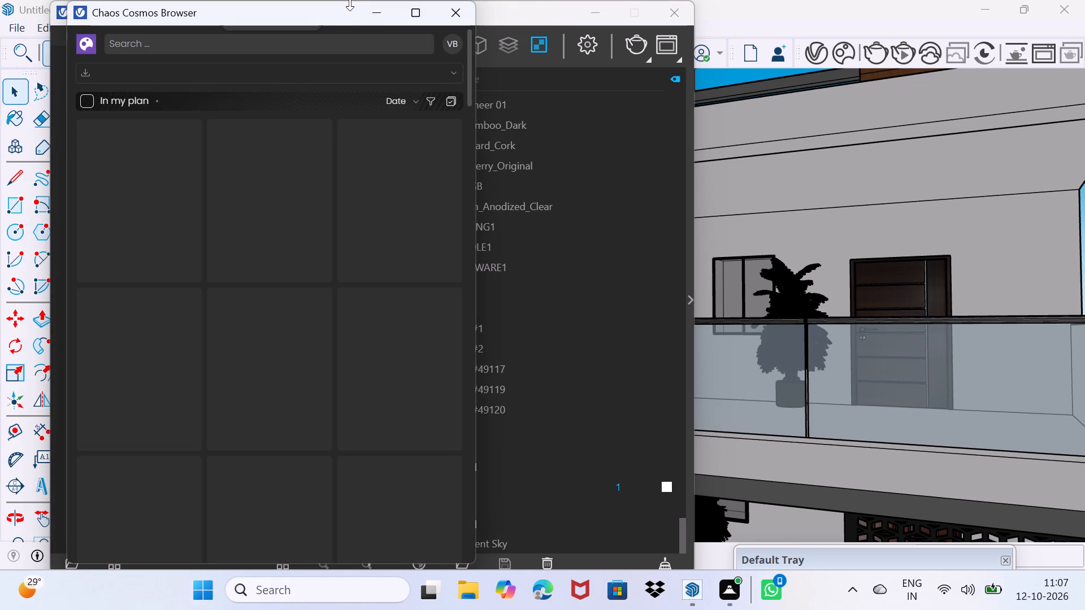
{"action": "scroll", "coordinate": [240, 197], "scroll_direction": "down", "scroll_amount": 3}
{"action": "scroll", "coordinate": [273, 198], "scroll_direction": "up", "scroll_amount": 2}
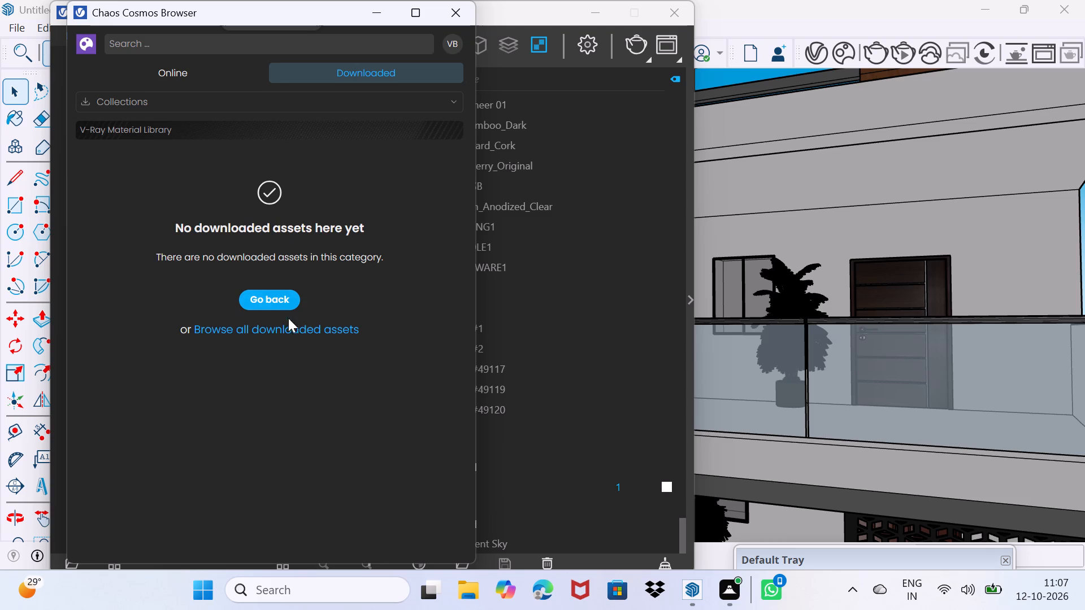
{"action": "left_click", "coordinate": [290, 325]}
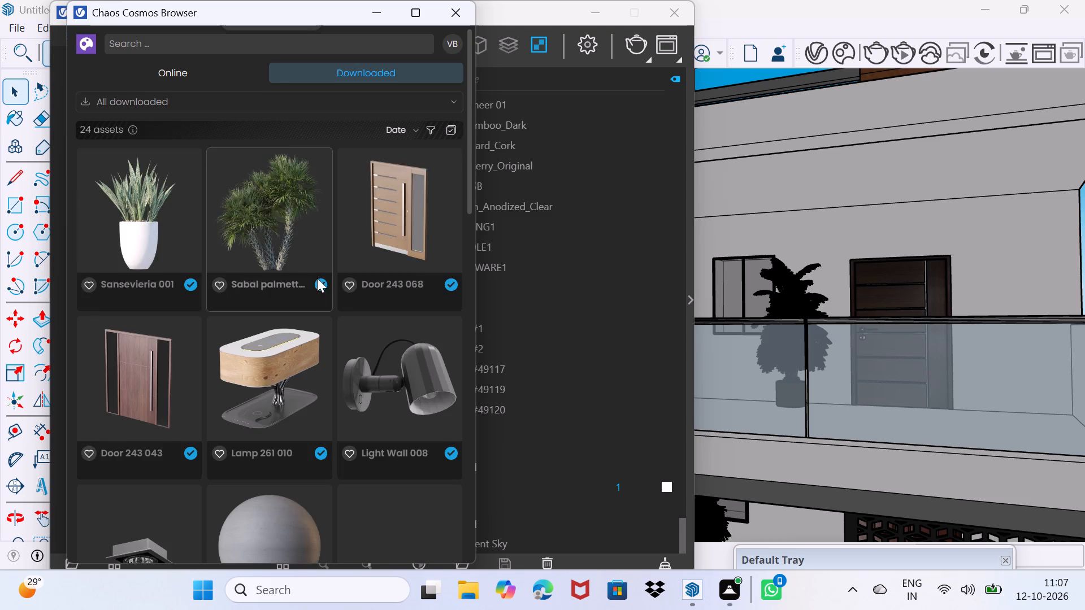
Find the cylindrical "Lamp Wall" asset among the downloaded Cosmos assets and import it into the model.
{"action": "scroll", "coordinate": [316, 305], "scroll_direction": "down", "scroll_amount": 8}
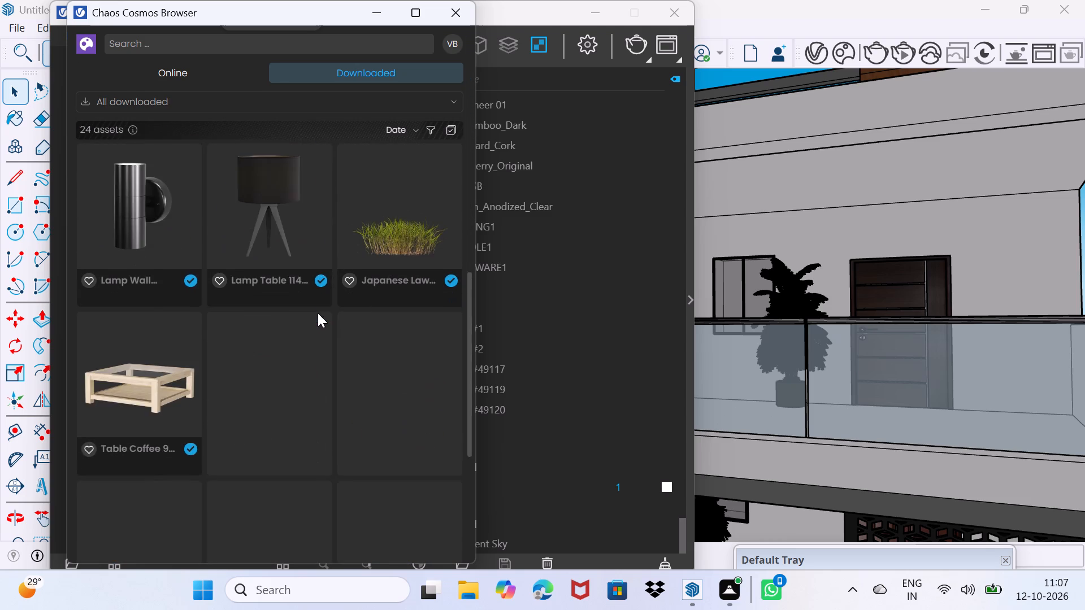
{"action": "scroll", "coordinate": [318, 313], "scroll_direction": "down", "scroll_amount": 1}
{"action": "scroll", "coordinate": [318, 313], "scroll_direction": "up", "scroll_amount": 1}
{"action": "left_click", "coordinate": [160, 216]}
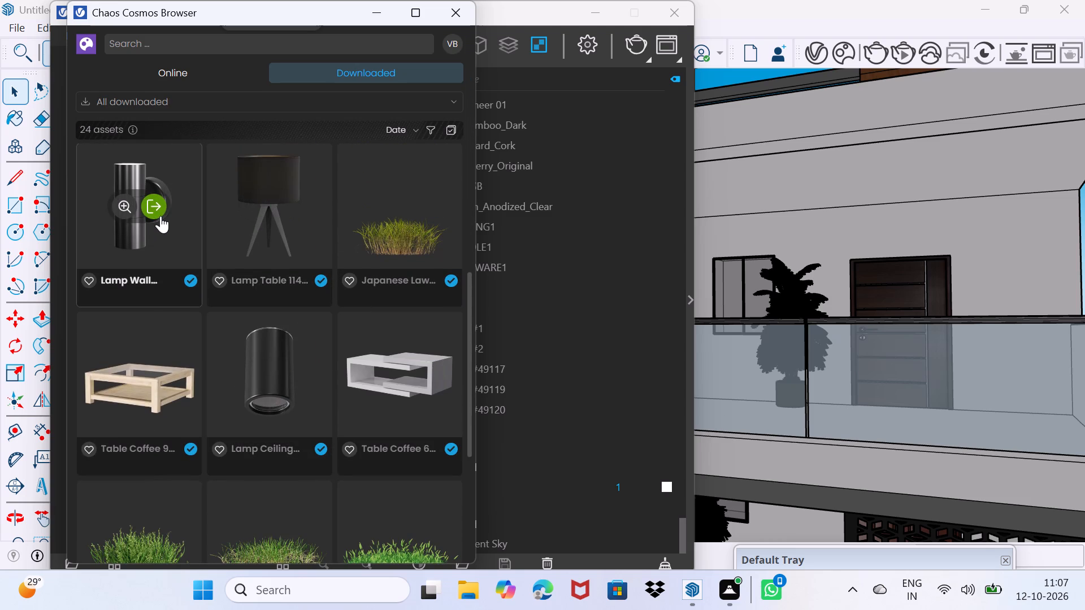
{"action": "left_click", "coordinate": [591, 9]}
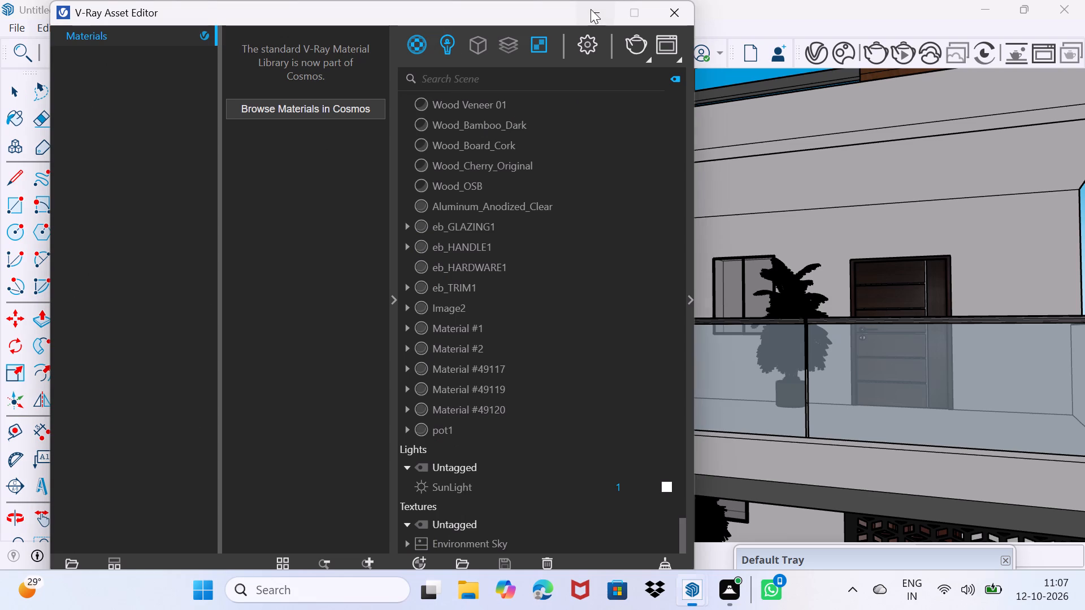
Place a wall lamp on the dark slatted panel beside the top-floor window.
{"action": "scroll", "coordinate": [409, 252], "scroll_direction": "down", "scroll_amount": 6}
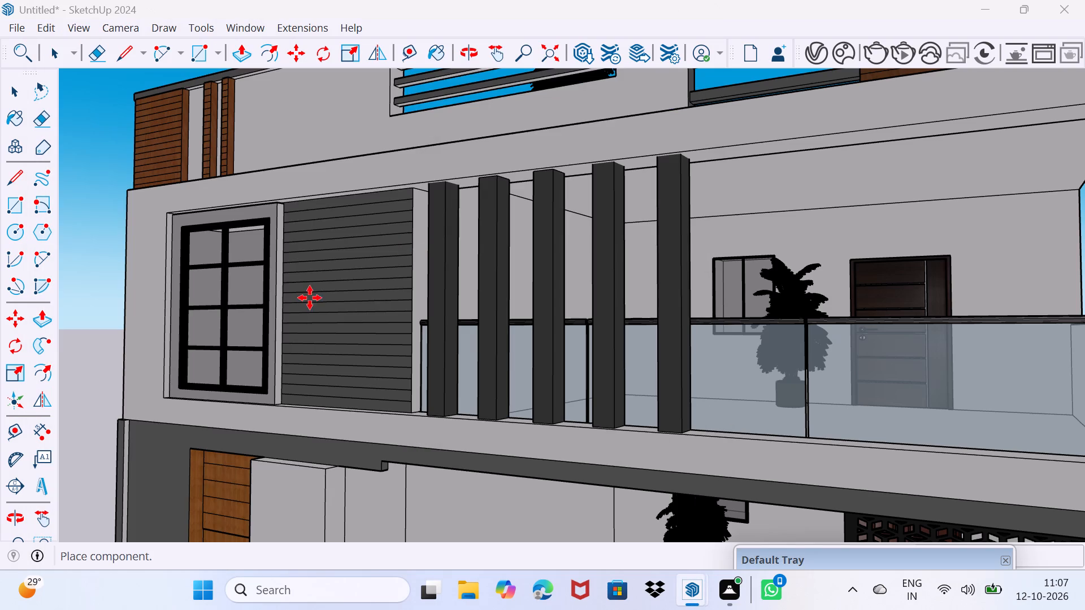
{"action": "scroll", "coordinate": [325, 293], "scroll_direction": "down", "scroll_amount": 3}
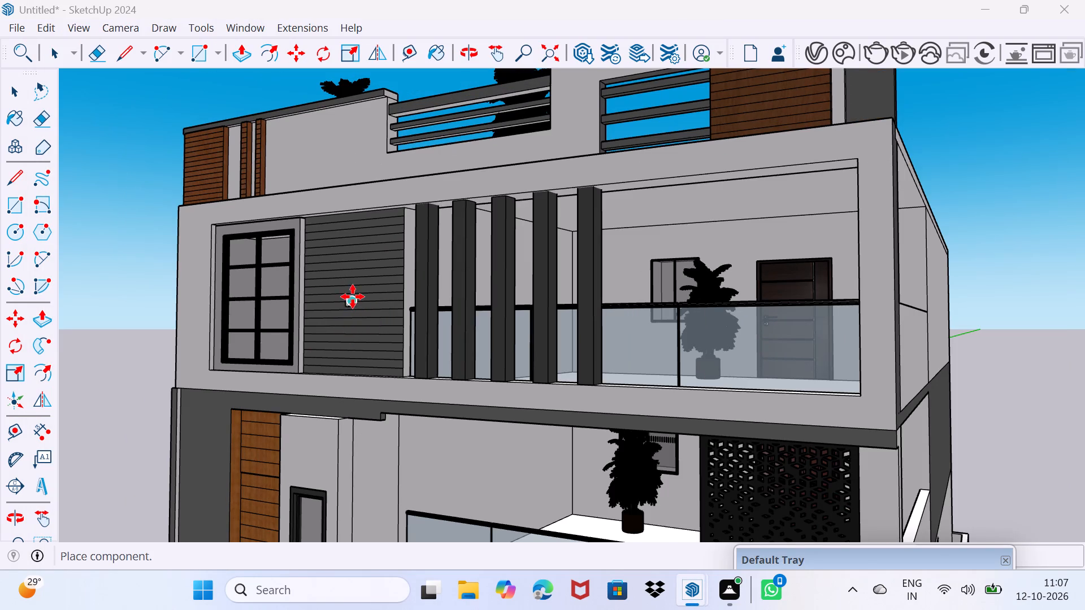
{"action": "left_click", "coordinate": [353, 290]}
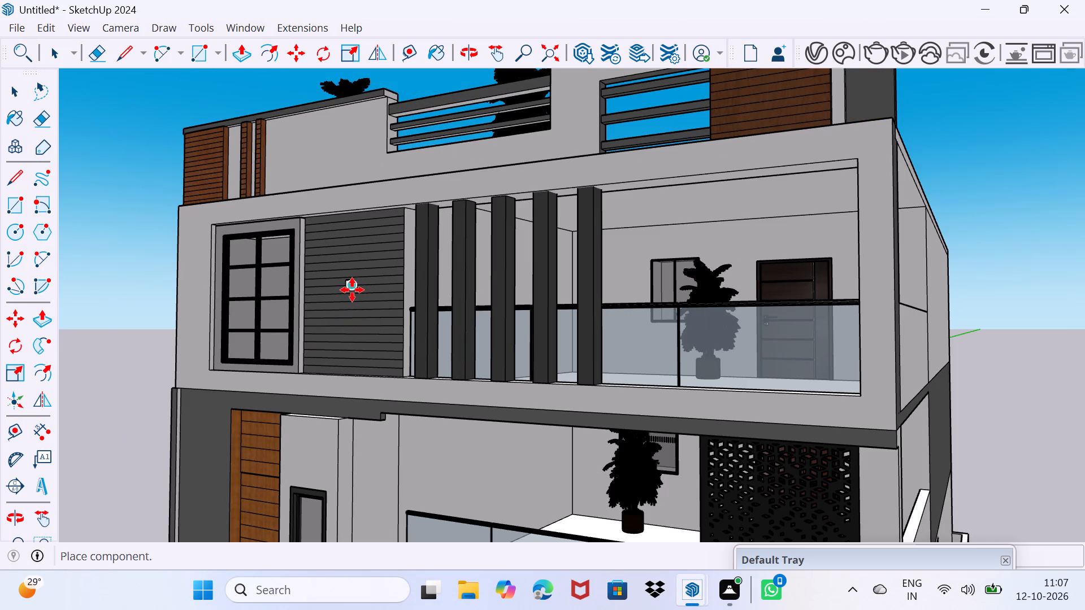
Place two wall lamps close together on the upper part of the wooden cladding strip beside the tall window.
{"action": "scroll", "coordinate": [350, 293], "scroll_direction": "down", "scroll_amount": 6}
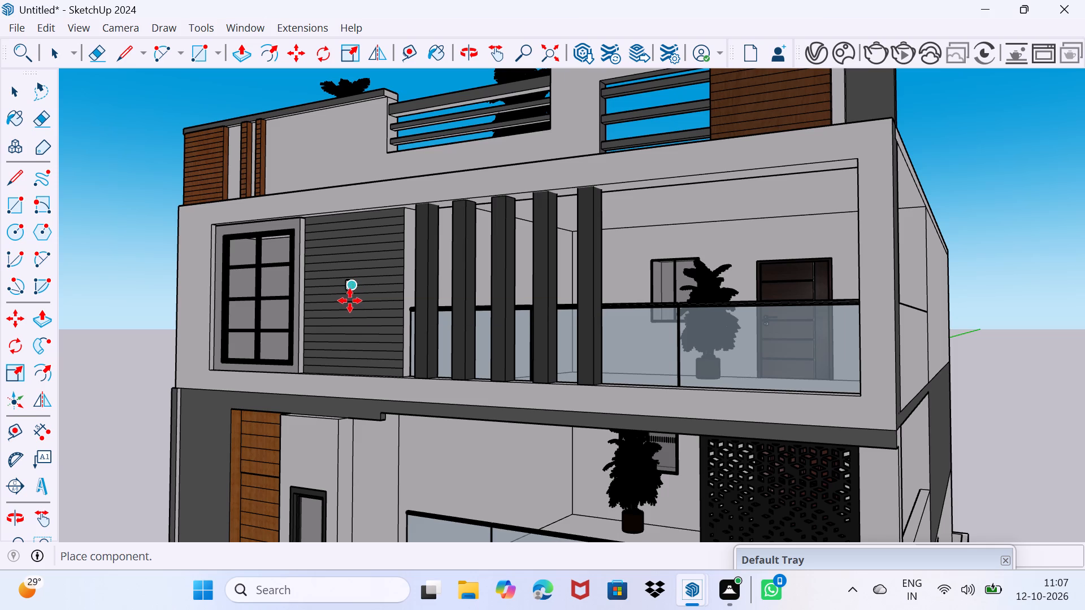
{"action": "scroll", "coordinate": [350, 300], "scroll_direction": "down", "scroll_amount": 7}
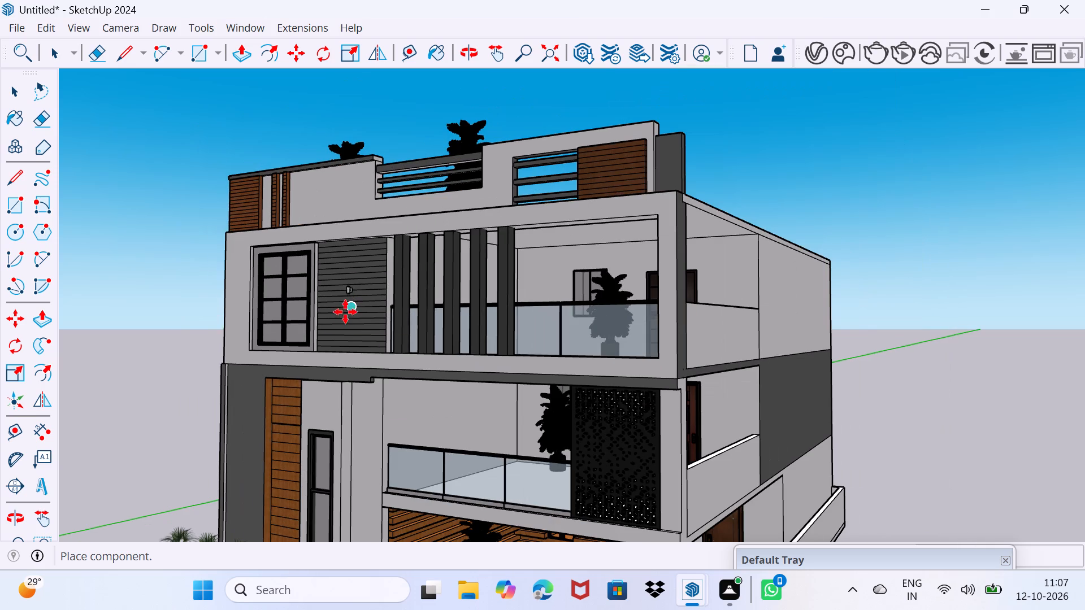
{"action": "middle_click_drag", "start_coordinate": [335, 361], "coordinate": [366, 262]}
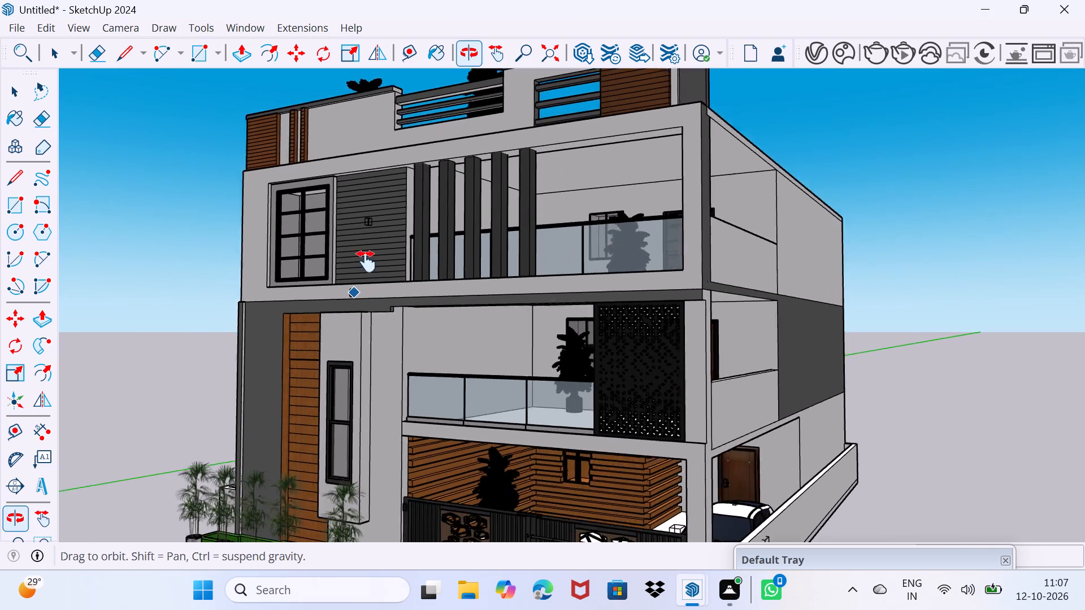
{"action": "middle_click_drag", "start_coordinate": [366, 262], "coordinate": [394, 177]}
{"action": "scroll", "coordinate": [337, 283], "scroll_direction": "up", "scroll_amount": 7}
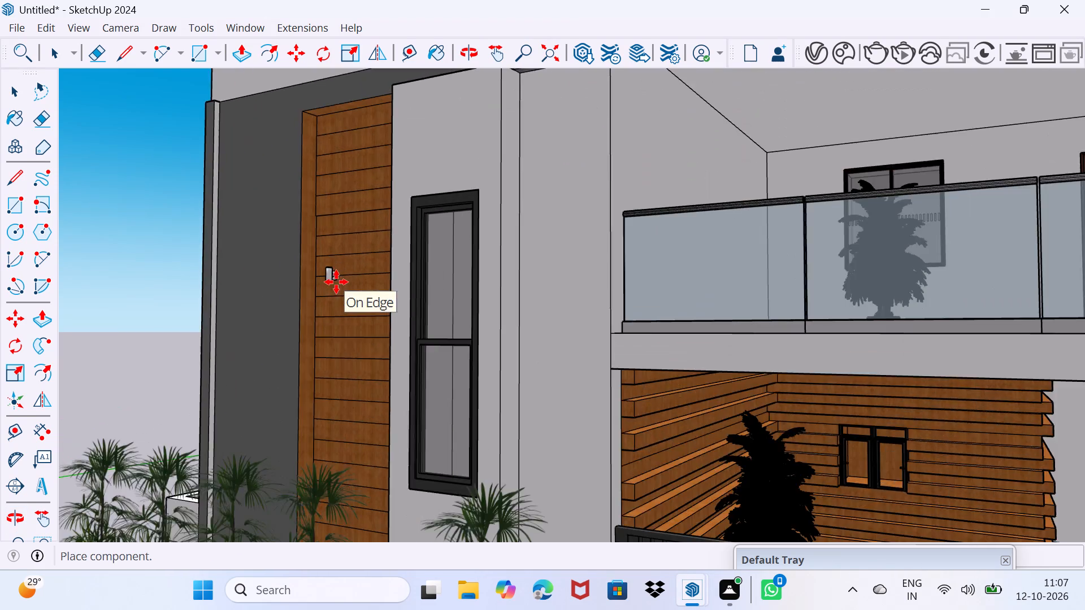
{"action": "scroll", "coordinate": [336, 282], "scroll_direction": "up", "scroll_amount": 4}
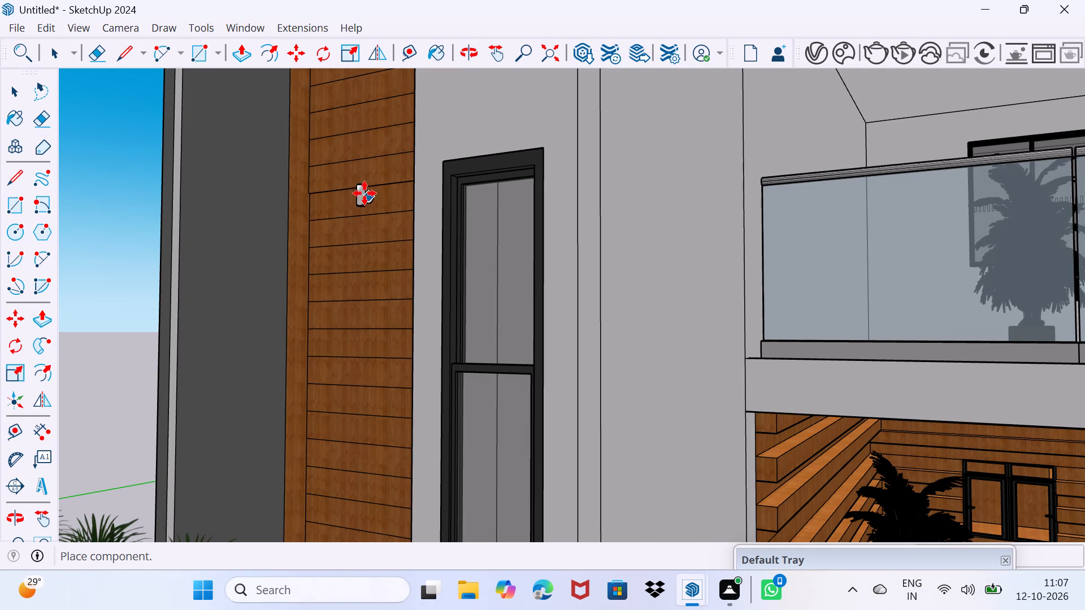
{"action": "left_click", "coordinate": [360, 191]}
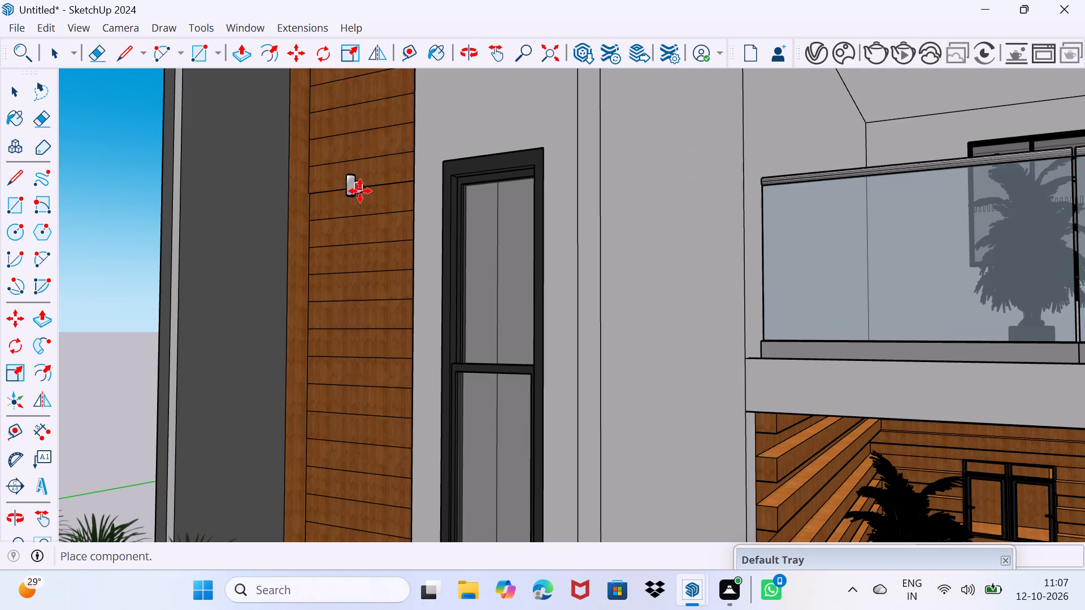
{"action": "left_click", "coordinate": [356, 186]}
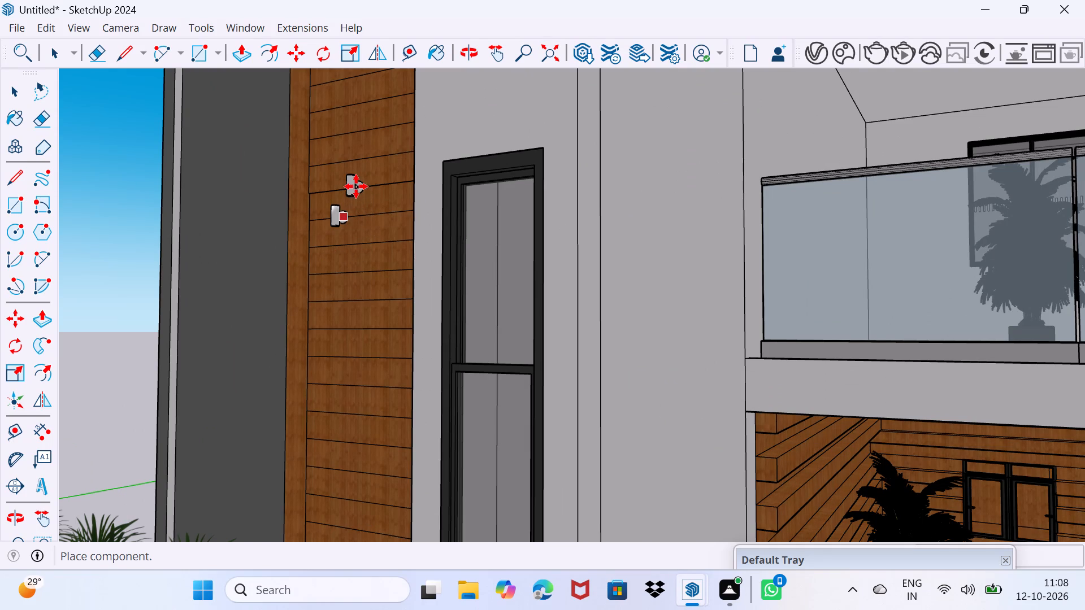
Place another wall lamp lower on the same wooden cladding strip and end the component placement.
{"action": "scroll", "coordinate": [335, 325], "scroll_direction": "down", "scroll_amount": 6}
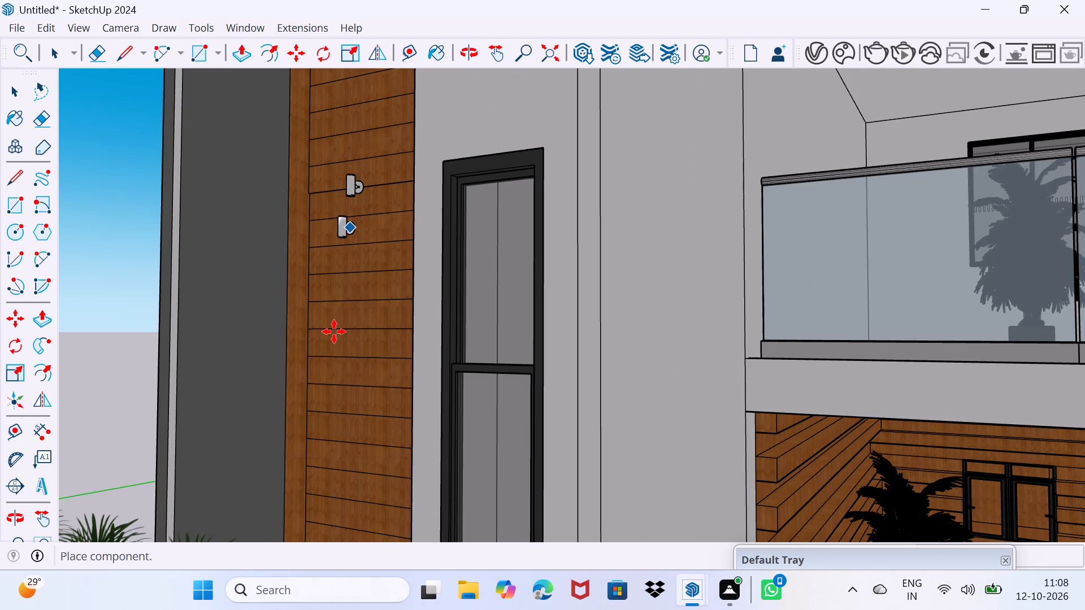
{"action": "scroll", "coordinate": [334, 332], "scroll_direction": "down", "scroll_amount": 2}
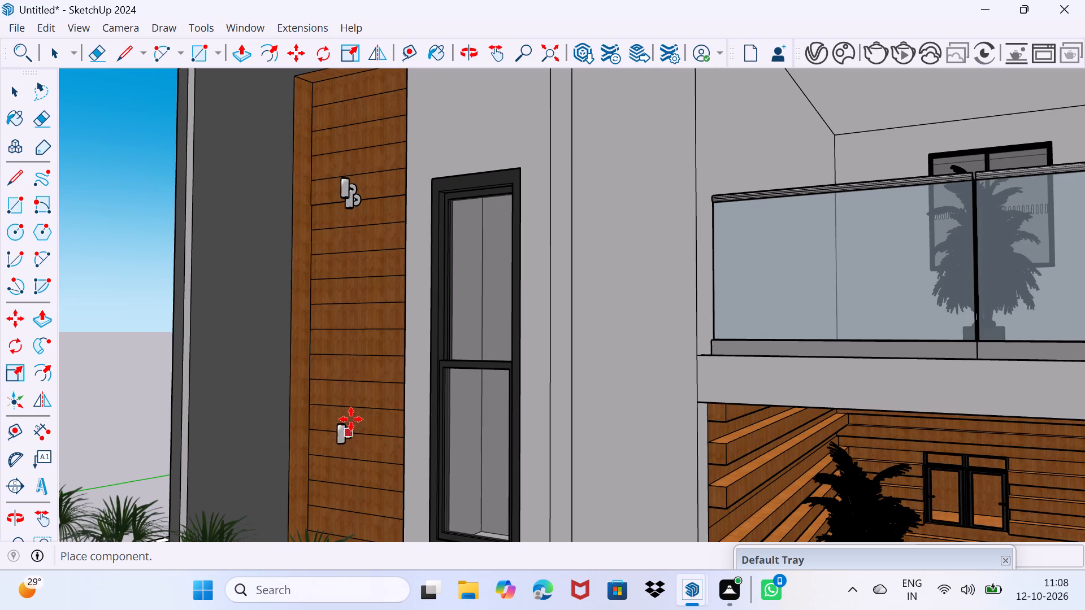
{"action": "left_click", "coordinate": [360, 382]}
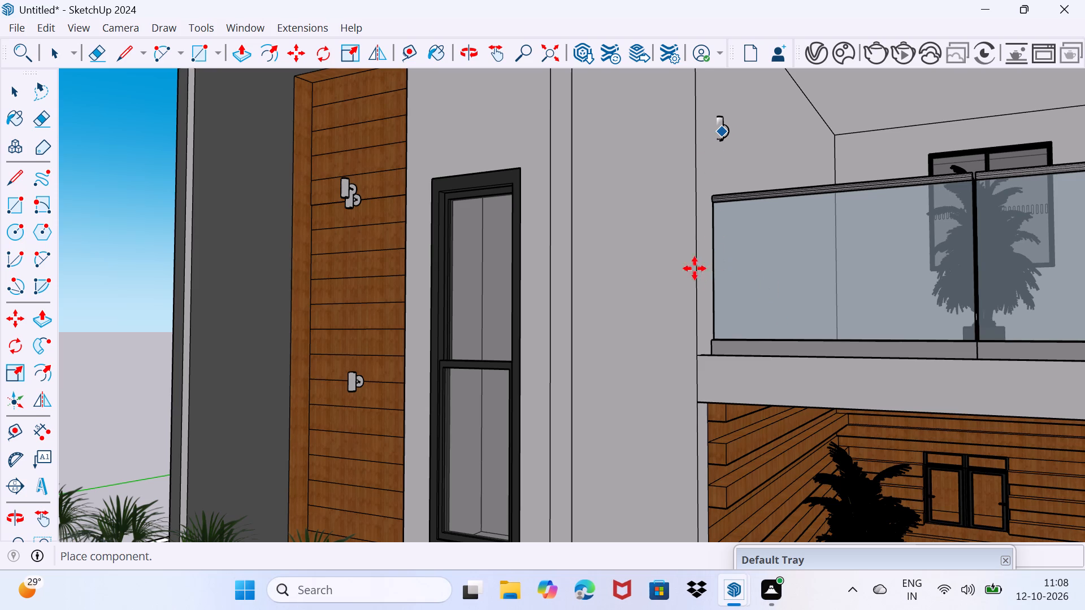
{"action": "key", "text": "space"}
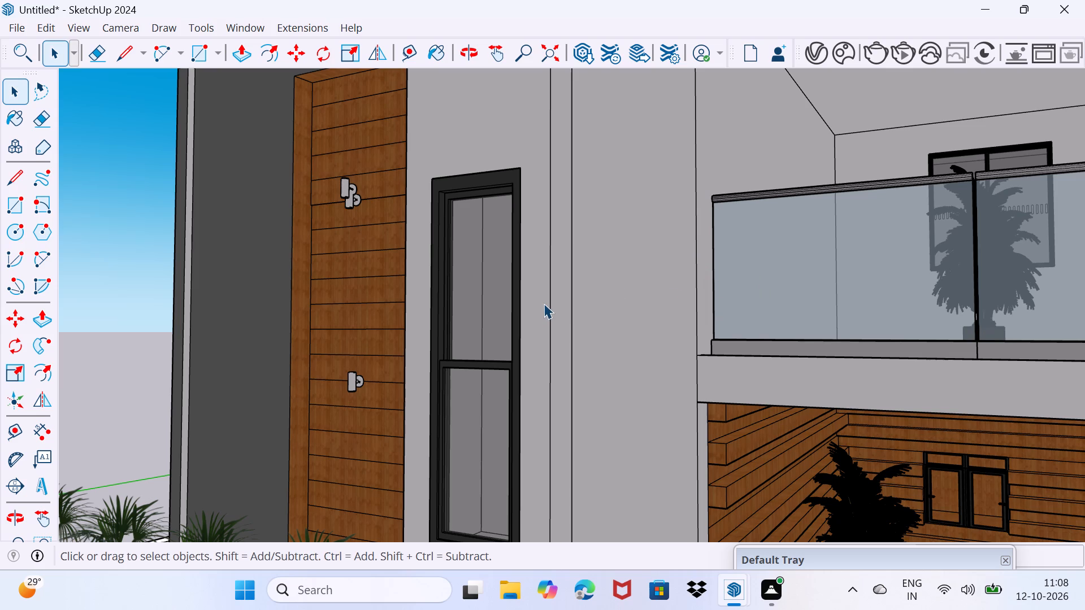
Delete the higher of the two overlapping wall lamps on the upper wooden cladding.
{"action": "left_click", "coordinate": [342, 188]}
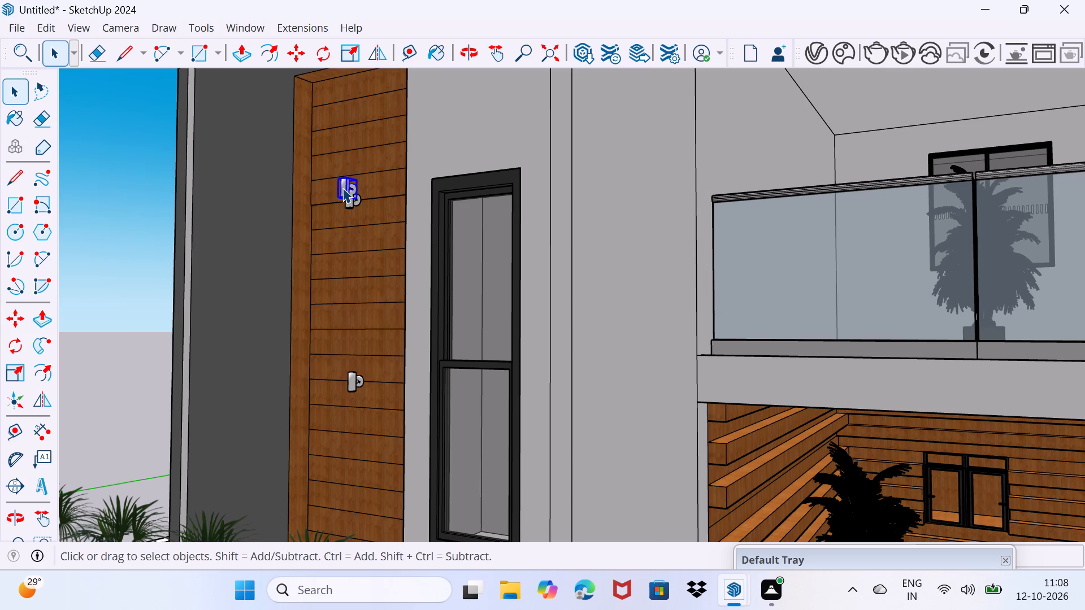
{"action": "key", "text": "Delete"}
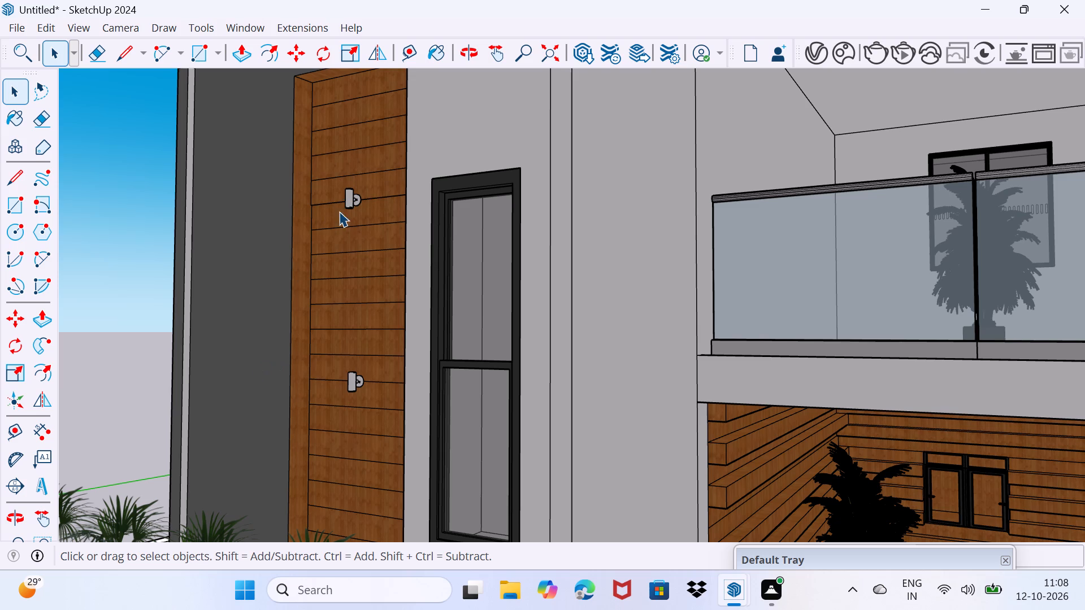
Give the Lamp Wall Outdoor 94-02 asset a yellow light color multiplier of about R 0.95, G 0.972, B 0.36.
{"action": "left_click", "coordinate": [352, 205]}
{"action": "left_click", "coordinate": [822, 53]}
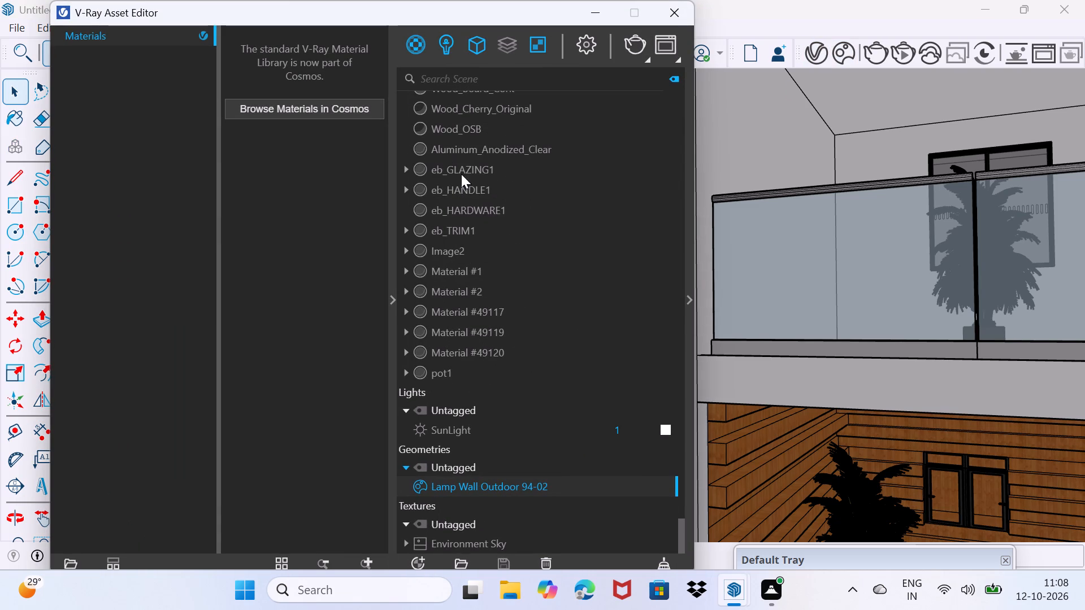
{"action": "scroll", "coordinate": [468, 193], "scroll_direction": "down", "scroll_amount": 5}
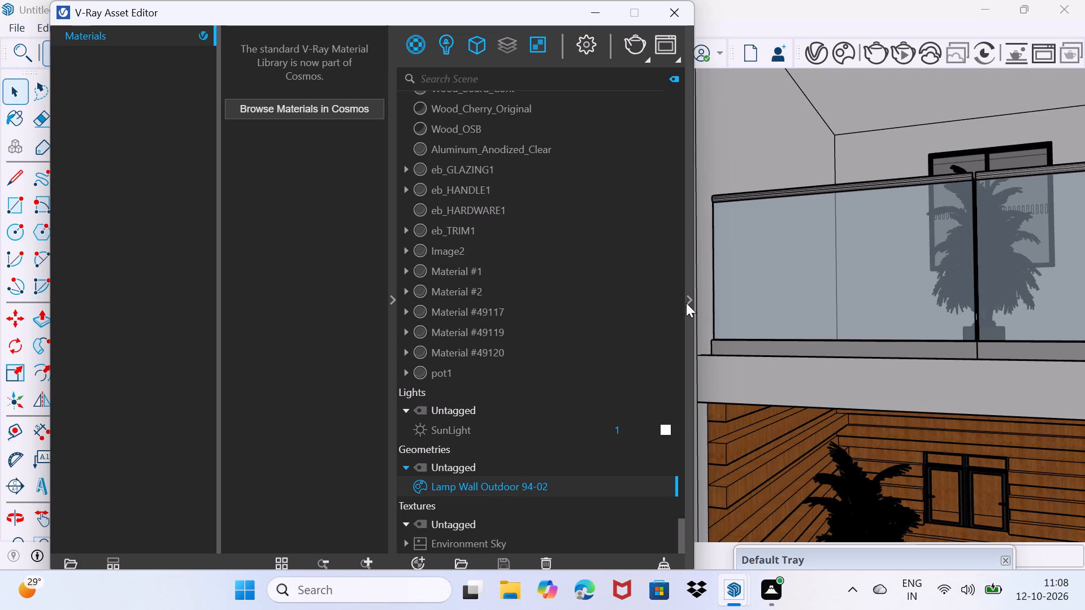
{"action": "left_click", "coordinate": [687, 303]}
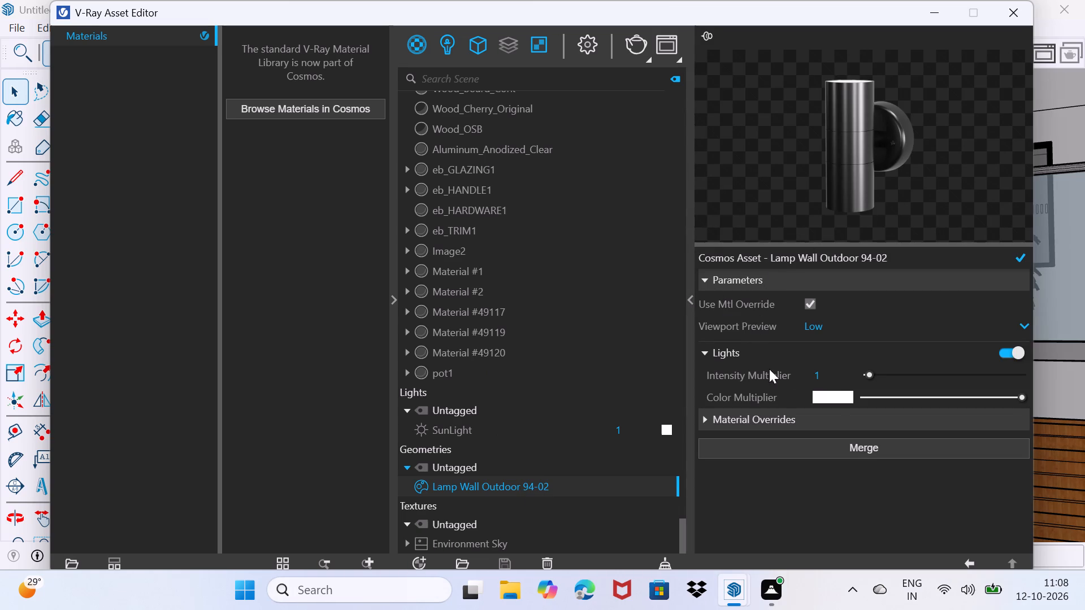
{"action": "left_click", "coordinate": [824, 399]}
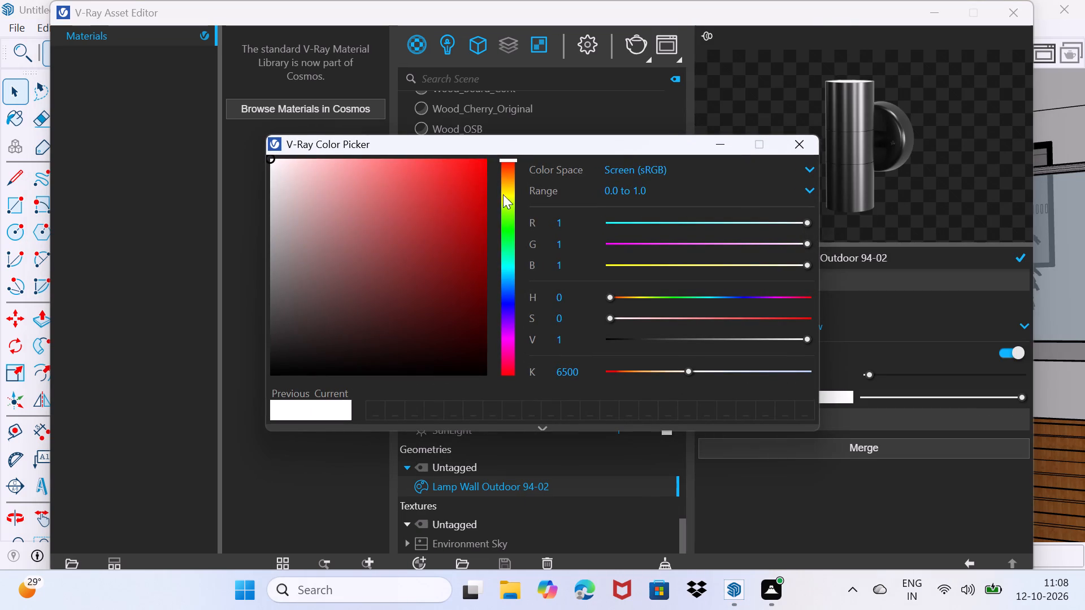
{"action": "left_click_drag", "start_coordinate": [510, 187], "coordinate": [505, 197]}
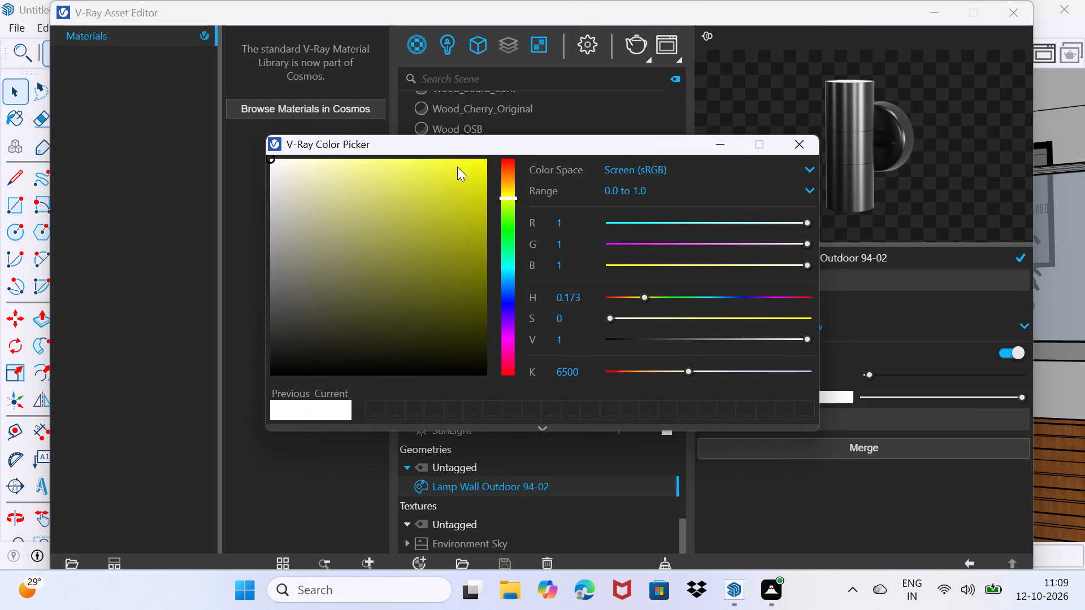
{"action": "left_click_drag", "start_coordinate": [351, 177], "coordinate": [397, 165]}
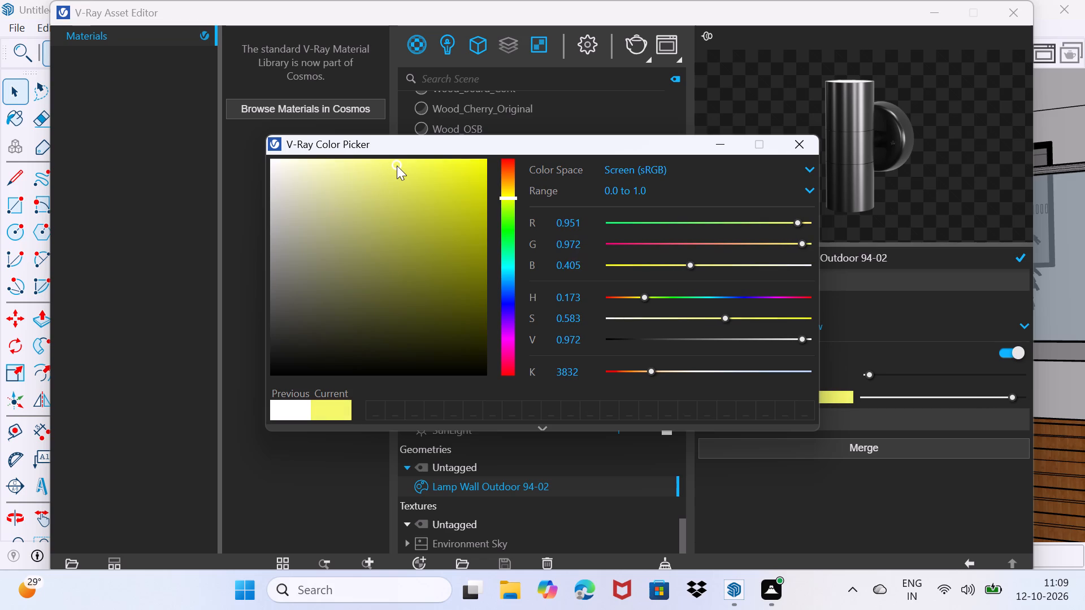
{"action": "left_click_drag", "start_coordinate": [397, 165], "coordinate": [407, 165]}
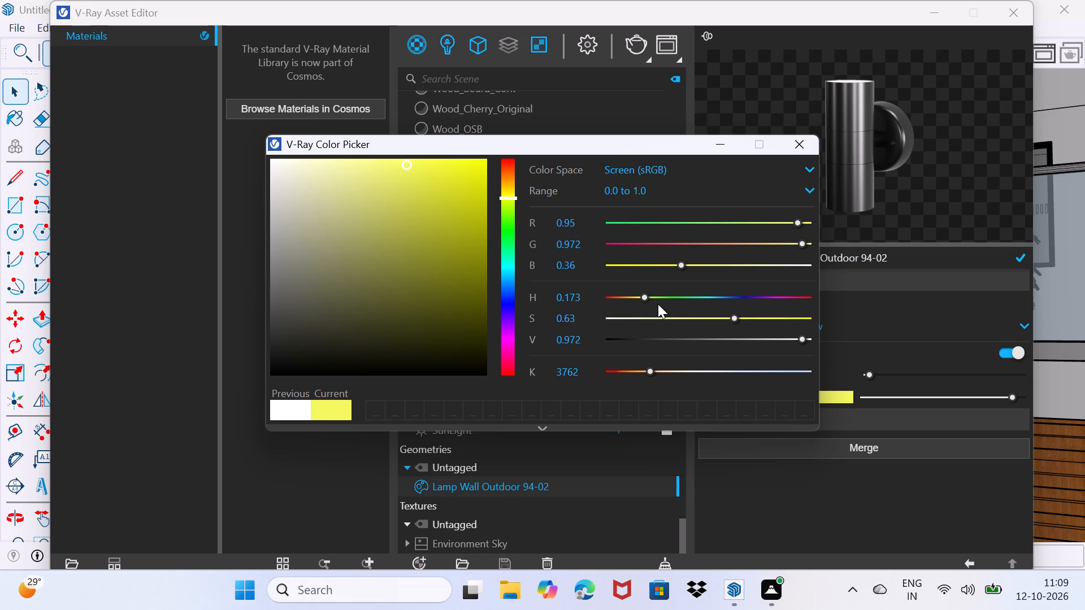
{"action": "left_click", "coordinate": [720, 142]}
Set the wall lamp's light intensity multiplier to about 56.1.
{"action": "left_click_drag", "start_coordinate": [868, 372], "coordinate": [972, 376]}
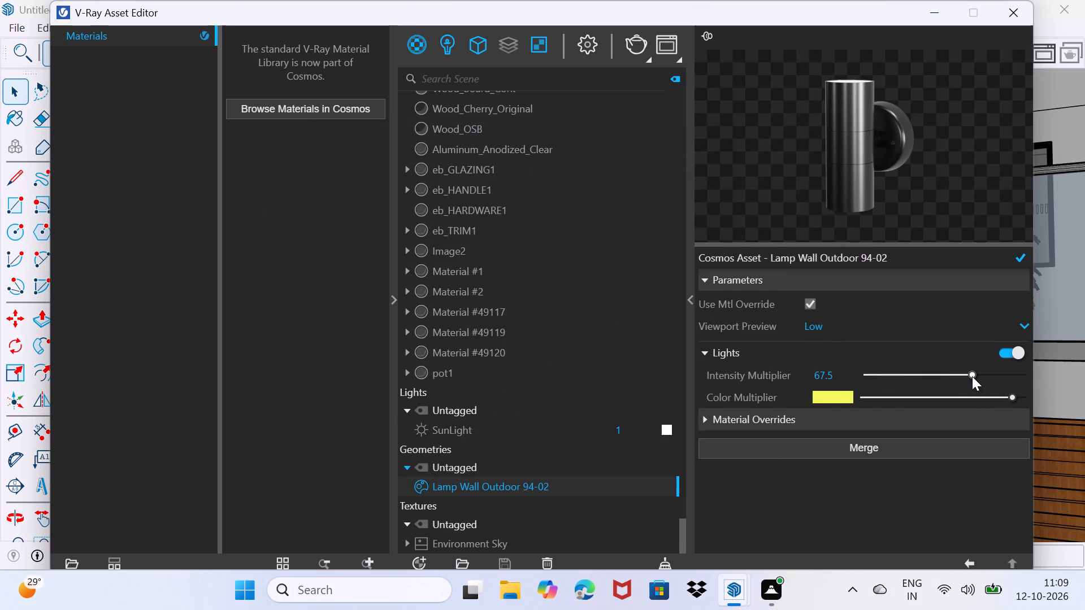
{"action": "left_click_drag", "start_coordinate": [972, 376], "coordinate": [954, 378]}
Import the Tlon Light 1950 Ceiling 152 010 from the downloaded Chaos Cosmos assets.
{"action": "left_click", "coordinate": [326, 111]}
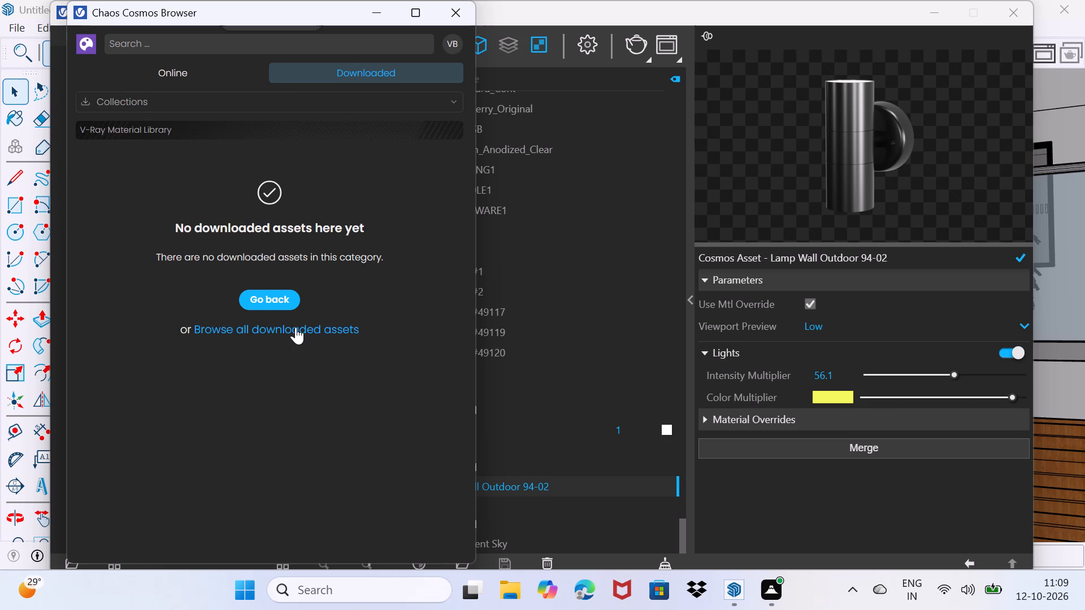
{"action": "left_click", "coordinate": [297, 327]}
{"action": "scroll", "coordinate": [314, 285], "scroll_direction": "down", "scroll_amount": 4}
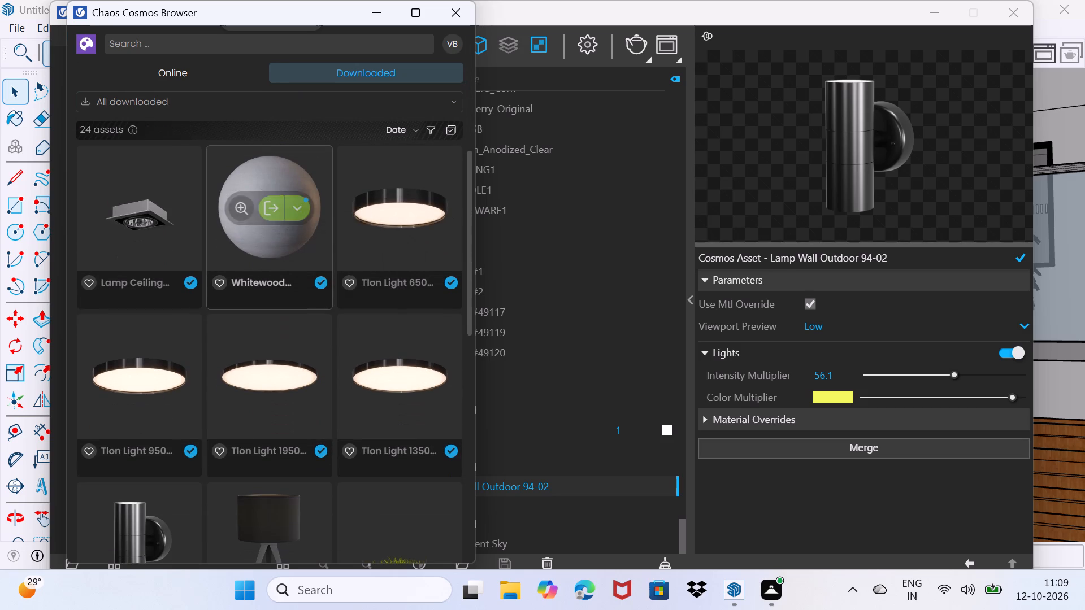
{"action": "left_click", "coordinate": [302, 377]}
{"action": "left_click", "coordinate": [281, 381]}
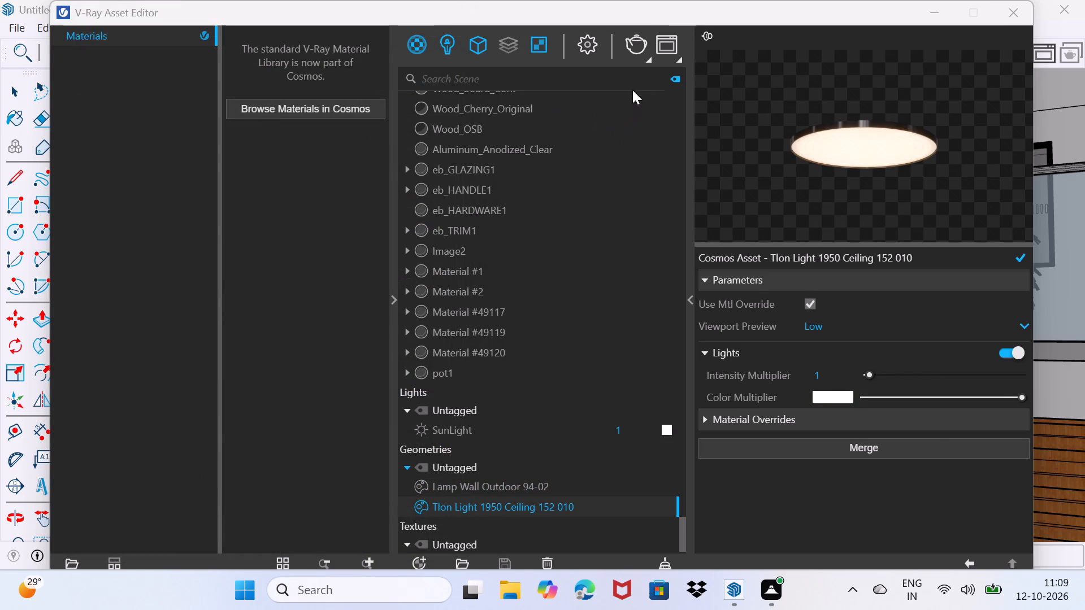
Place the round ceiling light on the ceiling above the middle-floor balcony and end the component placement.
{"action": "left_click", "coordinate": [926, 3]}
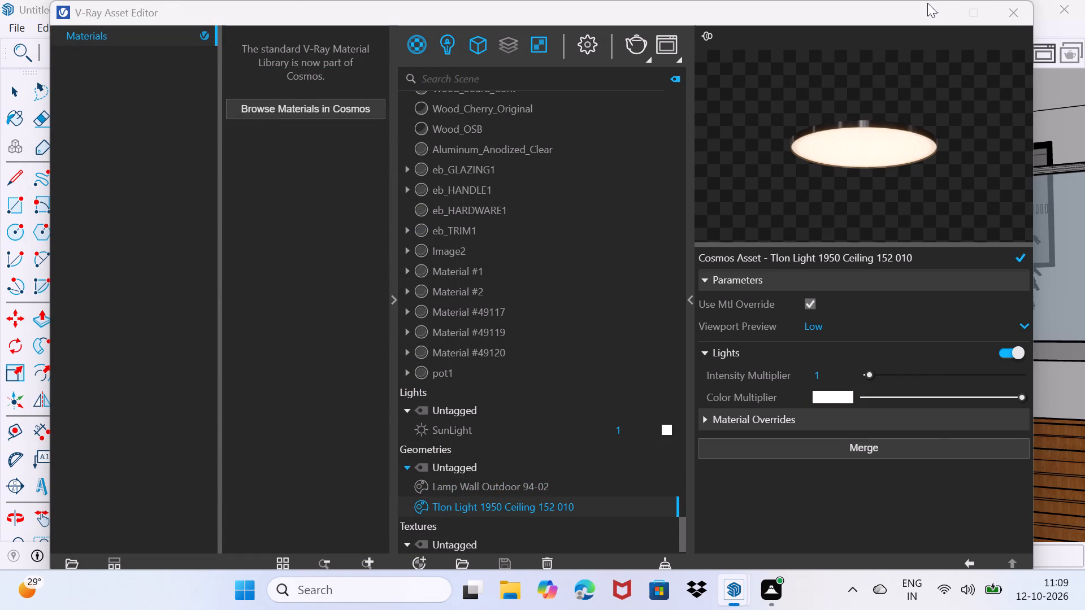
{"action": "scroll", "coordinate": [739, 198], "scroll_direction": "down", "scroll_amount": 4}
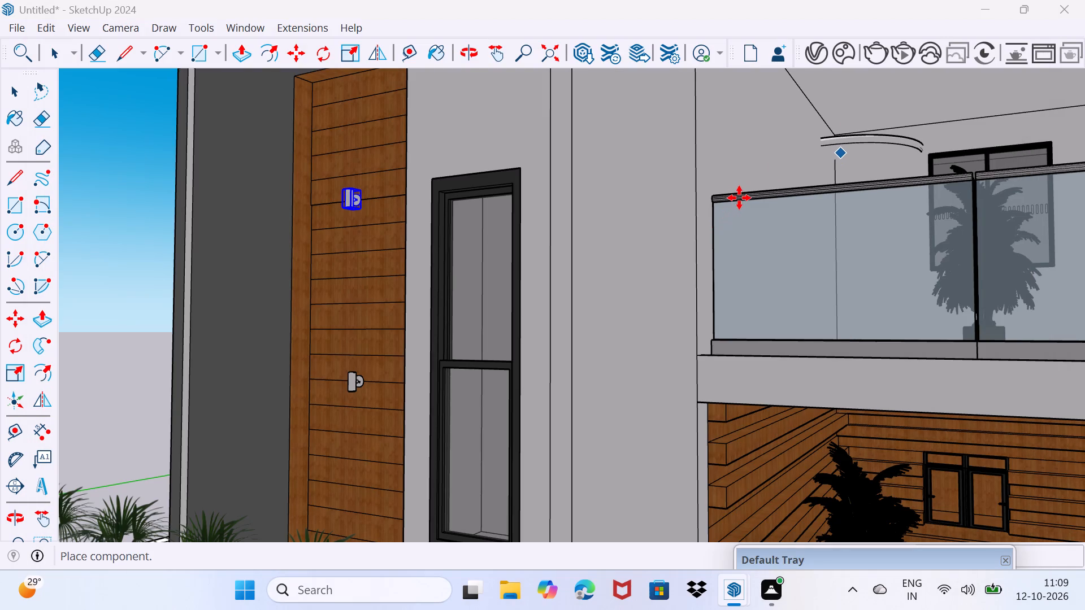
{"action": "scroll", "coordinate": [739, 198], "scroll_direction": "down", "scroll_amount": 13}
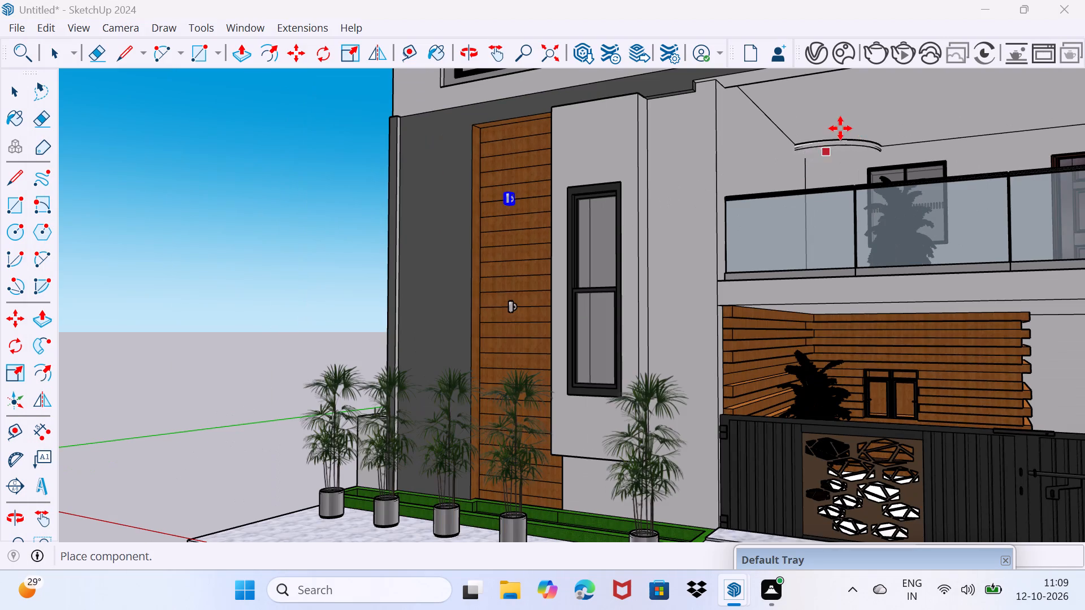
{"action": "middle_click_drag", "start_coordinate": [891, 117], "coordinate": [812, 211], "text": "shift"}
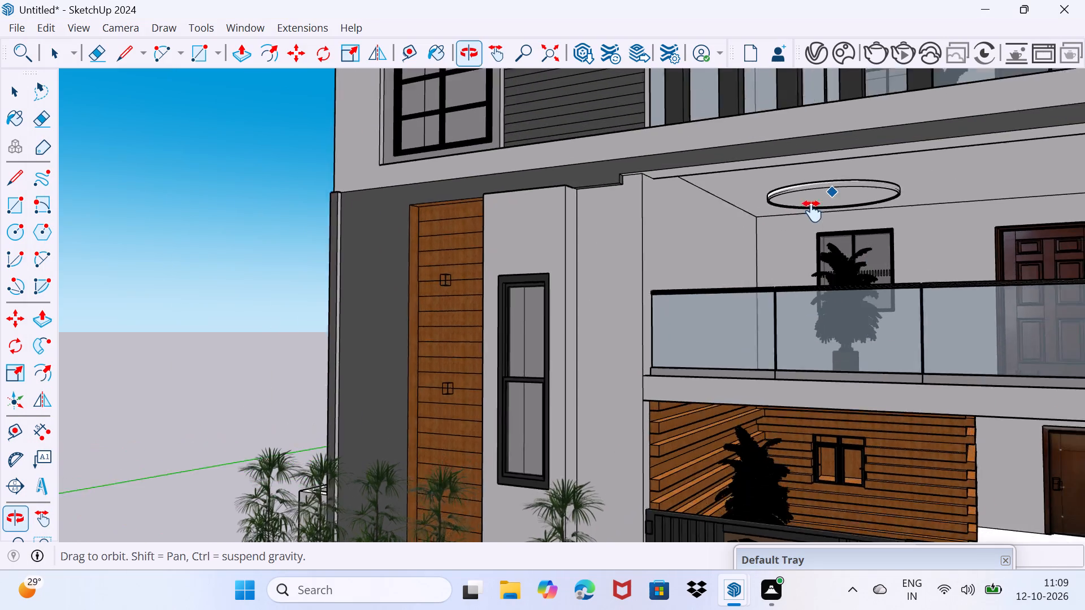
{"action": "middle_click_drag", "start_coordinate": [812, 211], "coordinate": [745, 284], "text": "shift"}
{"action": "middle_click_drag", "start_coordinate": [760, 294], "coordinate": [802, 215]}
{"action": "left_click", "coordinate": [812, 252]}
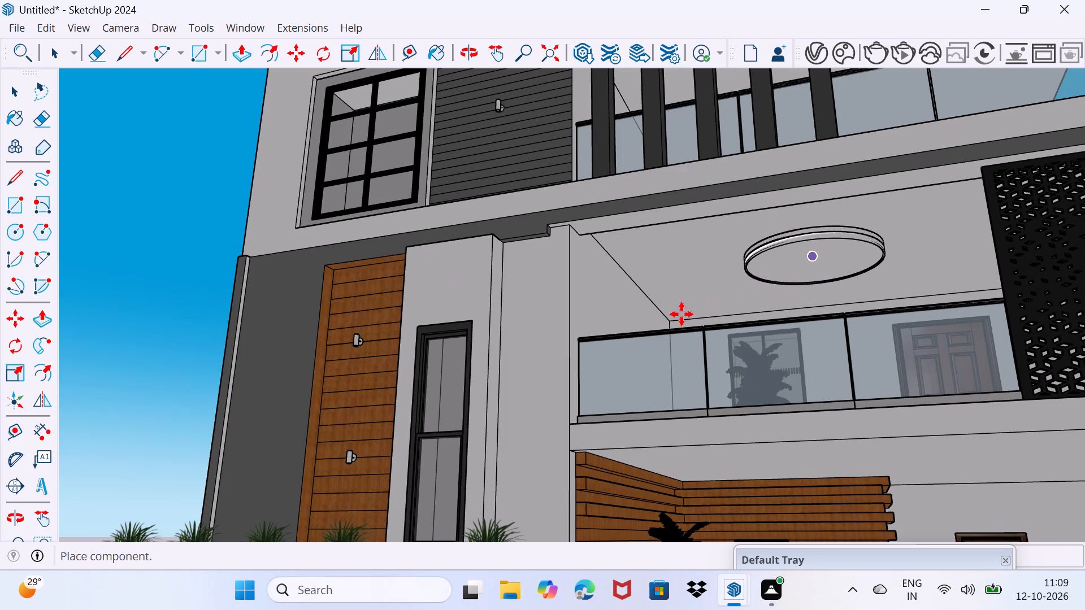
{"action": "key", "text": "space"}
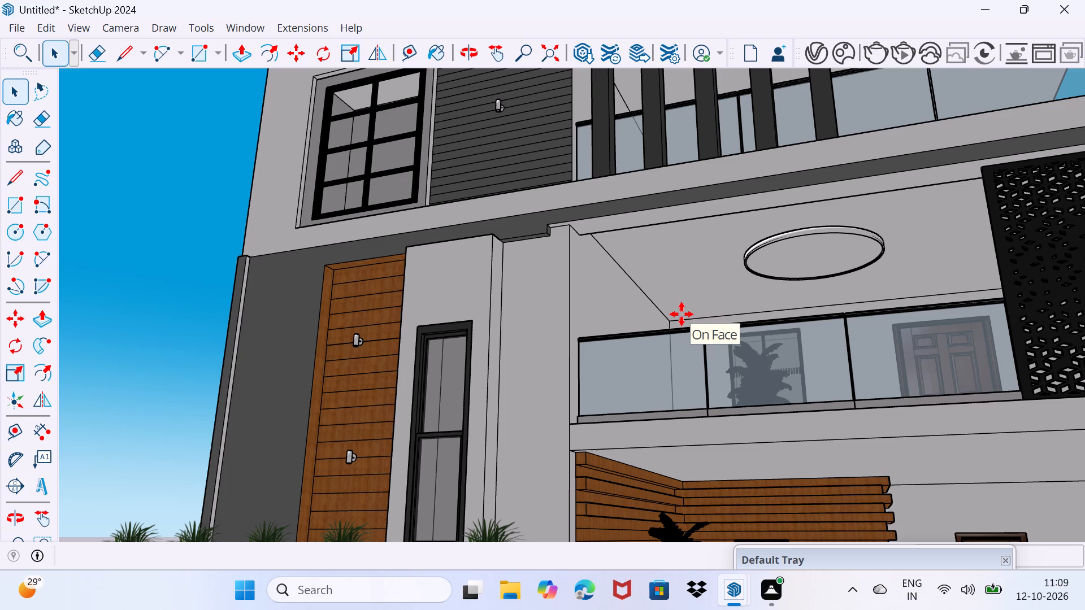
{"action": "key", "text": "space"}
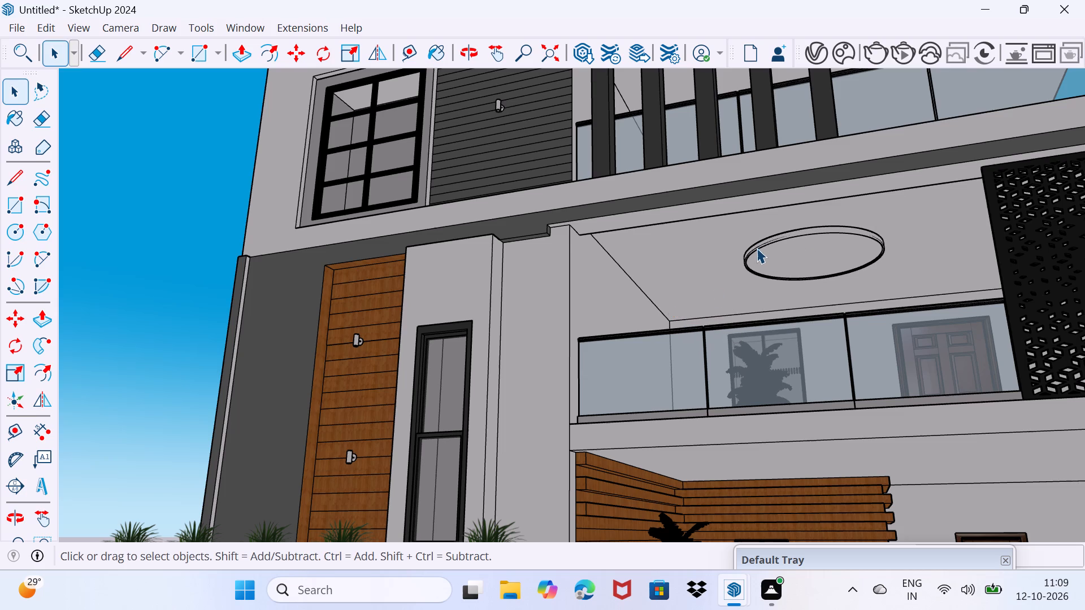
Scale the balcony ceiling light down uniformly to about a quarter of its size and deselect it.
{"action": "left_click", "coordinate": [757, 250]}
{"action": "scroll", "coordinate": [766, 265], "scroll_direction": "up", "scroll_amount": 2}
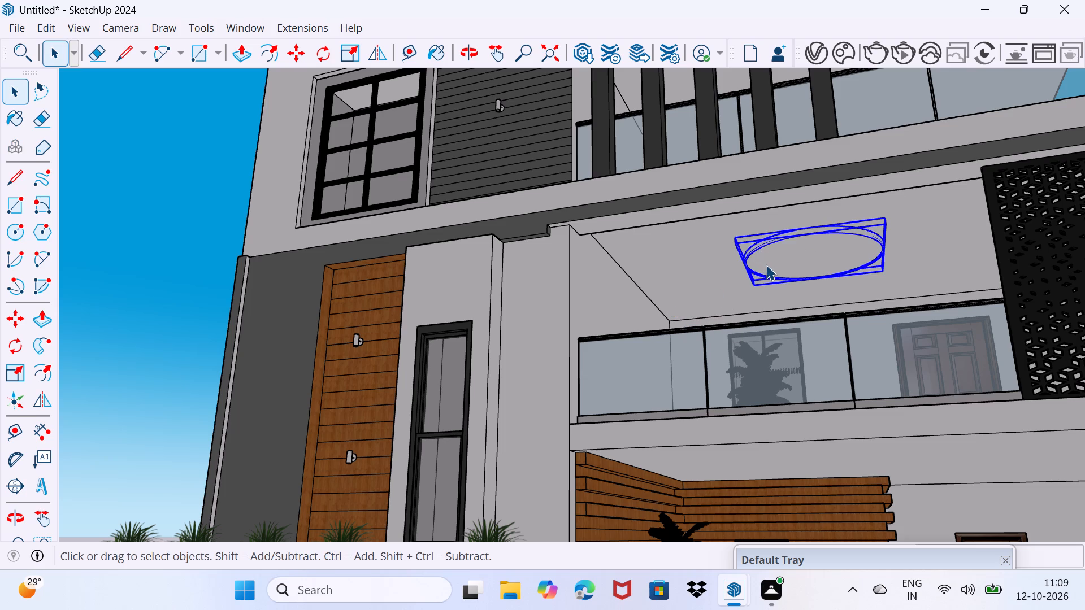
{"action": "key", "text": "s"}
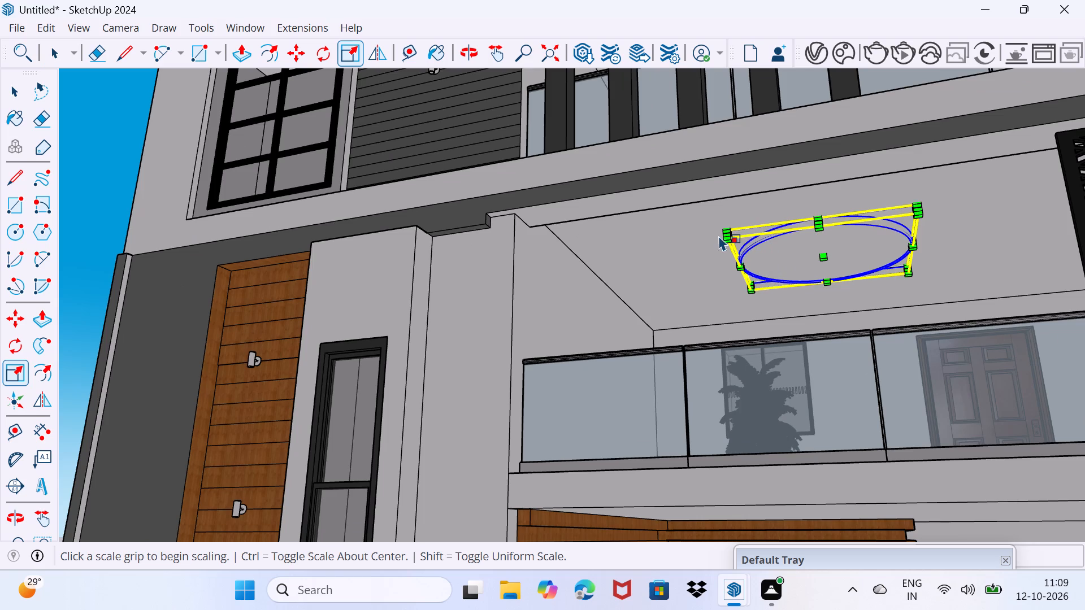
{"action": "left_click_drag", "start_coordinate": [726, 238], "coordinate": [789, 237]}
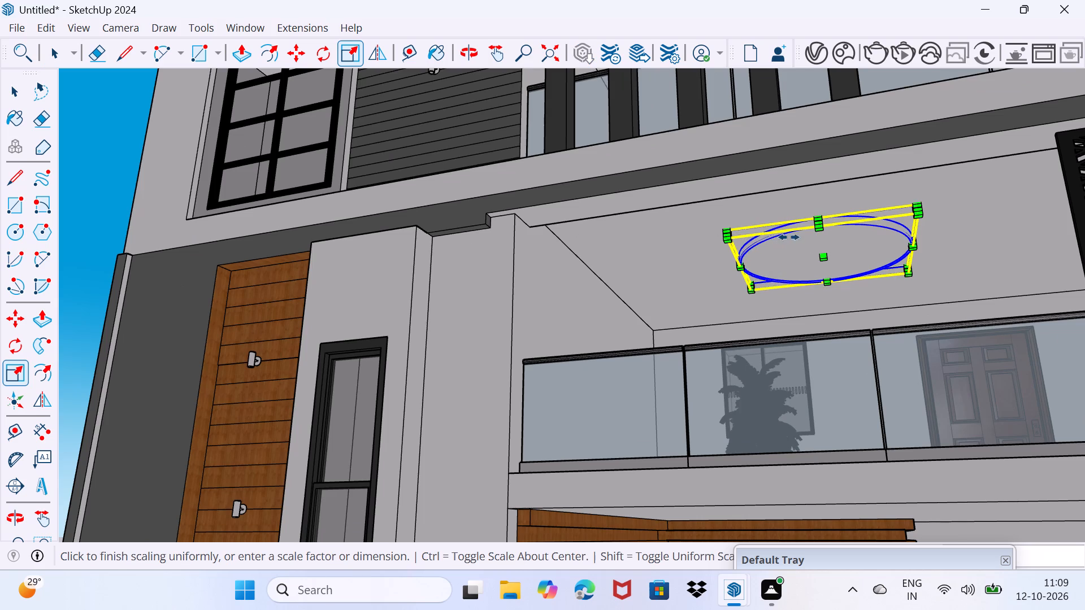
{"action": "left_click_drag", "start_coordinate": [789, 237], "coordinate": [868, 249]}
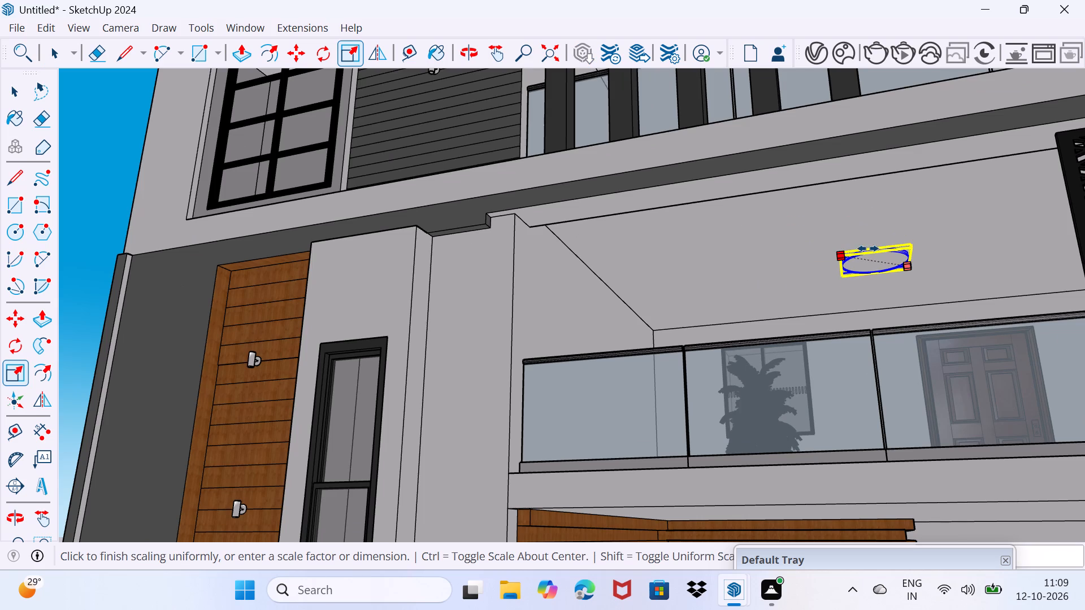
{"action": "left_click_drag", "start_coordinate": [868, 249], "coordinate": [872, 249]}
{"action": "scroll", "coordinate": [884, 268], "scroll_direction": "up", "scroll_amount": 4}
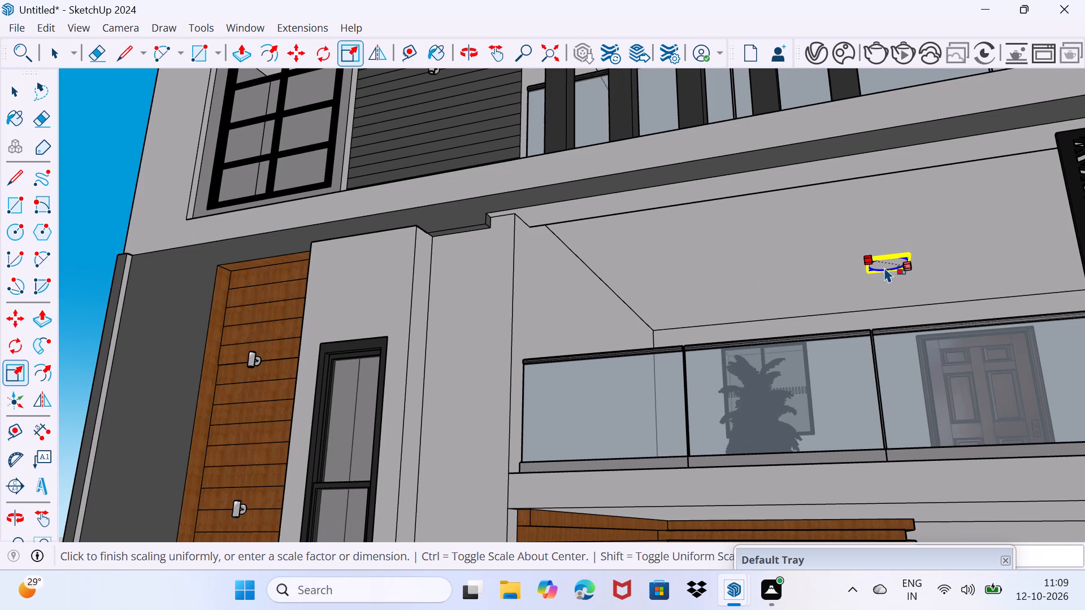
{"action": "scroll", "coordinate": [885, 267], "scroll_direction": "up", "scroll_amount": 4}
{"action": "key", "text": "space"}
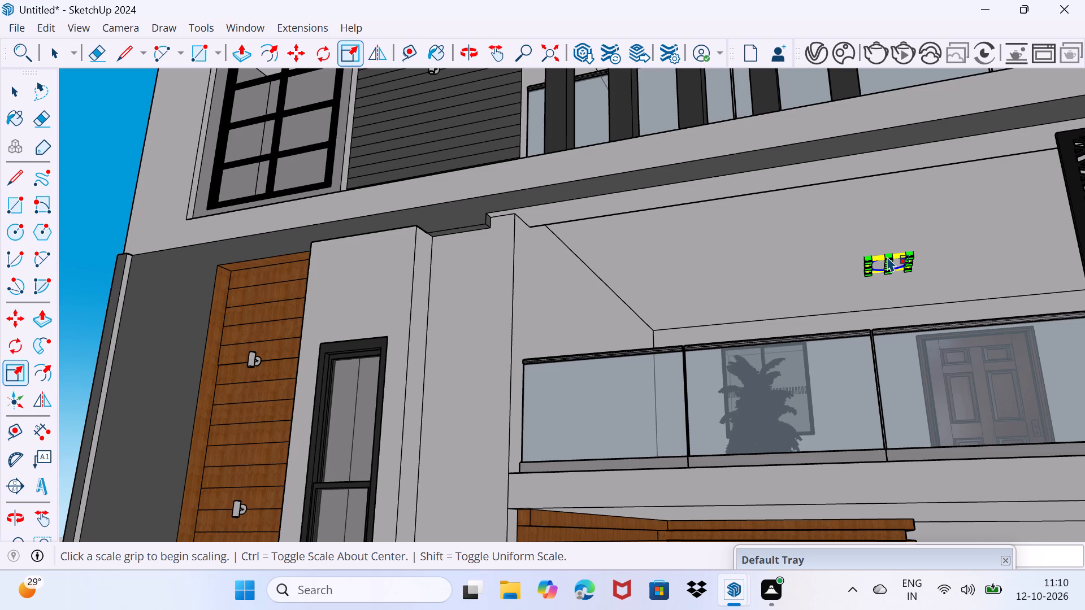
{"action": "key", "text": "space"}
{"action": "key", "text": "space"}
{"action": "key", "text": "space"}
{"action": "key", "text": "space"}
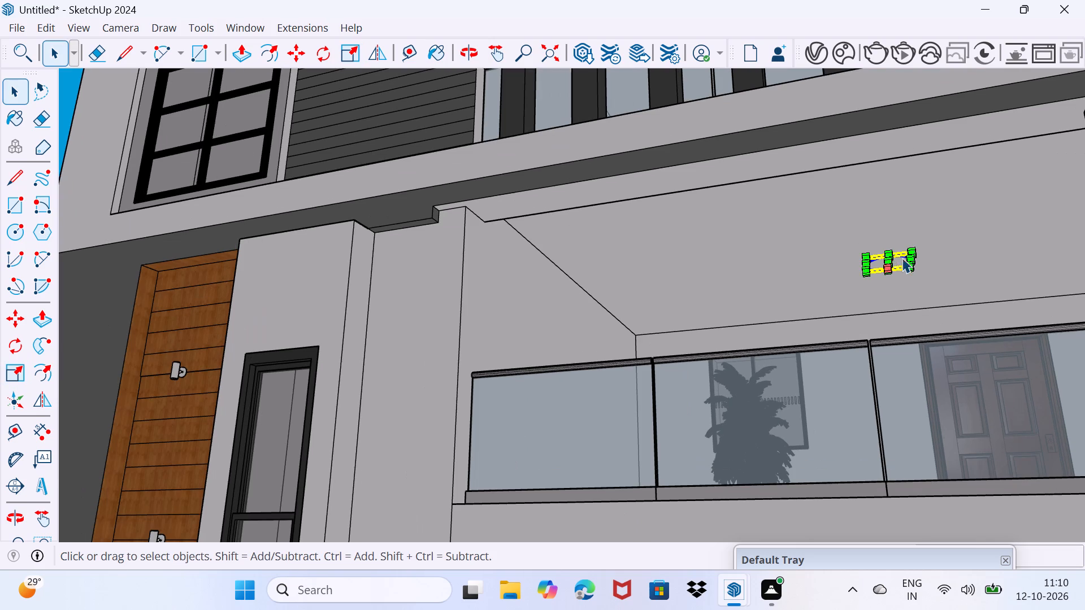
{"action": "left_click_drag", "start_coordinate": [960, 267], "coordinate": [982, 236]}
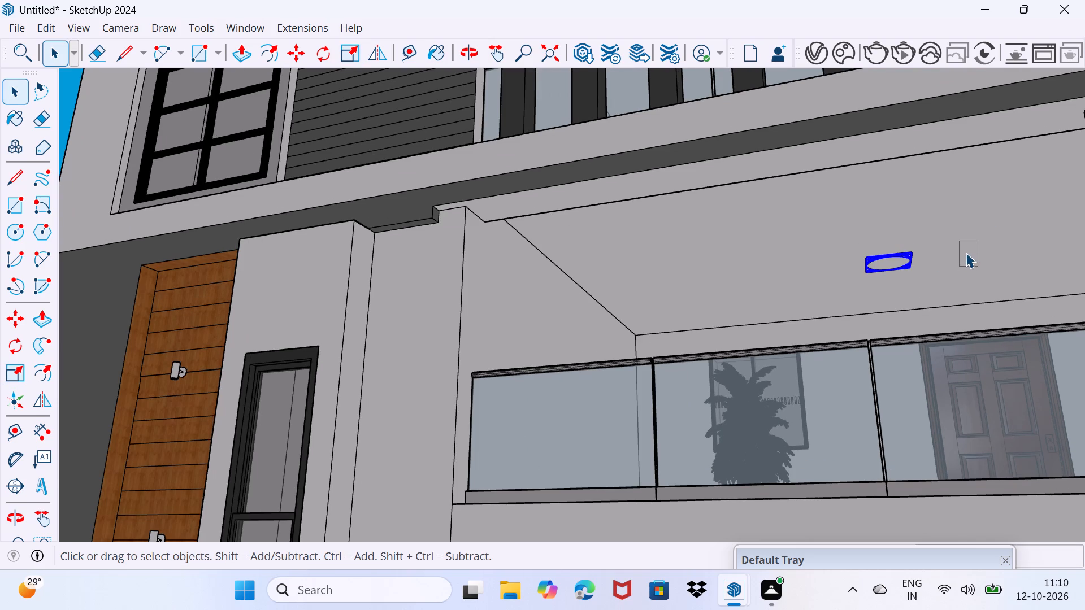
Move the round ceiling light along the red axis to the window end of the middle-floor balcony ceiling.
{"action": "scroll", "coordinate": [966, 252], "scroll_direction": "down", "scroll_amount": 2}
{"action": "middle_click_drag", "start_coordinate": [951, 267], "coordinate": [957, 293]}
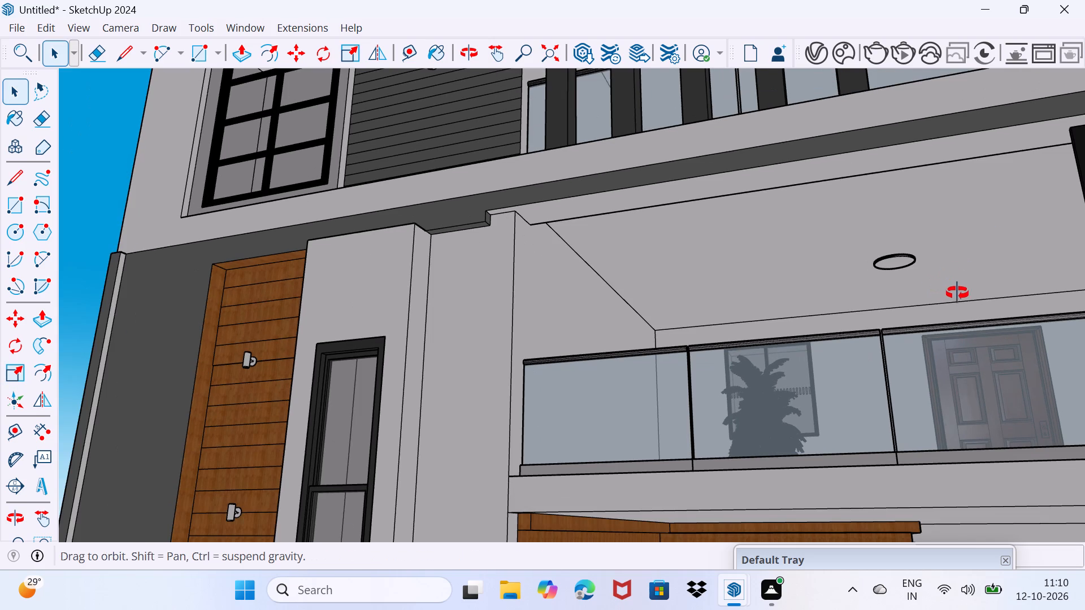
{"action": "middle_click_drag", "start_coordinate": [957, 293], "coordinate": [997, 321]}
{"action": "scroll", "coordinate": [997, 321], "scroll_direction": "down", "scroll_amount": 2}
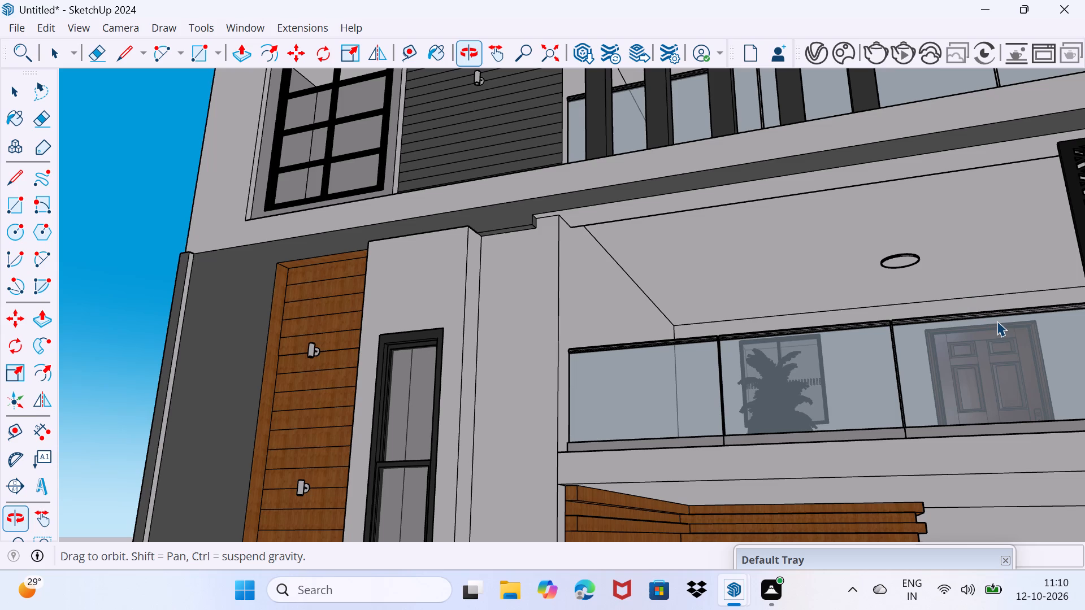
{"action": "scroll", "coordinate": [997, 321], "scroll_direction": "down", "scroll_amount": 14}
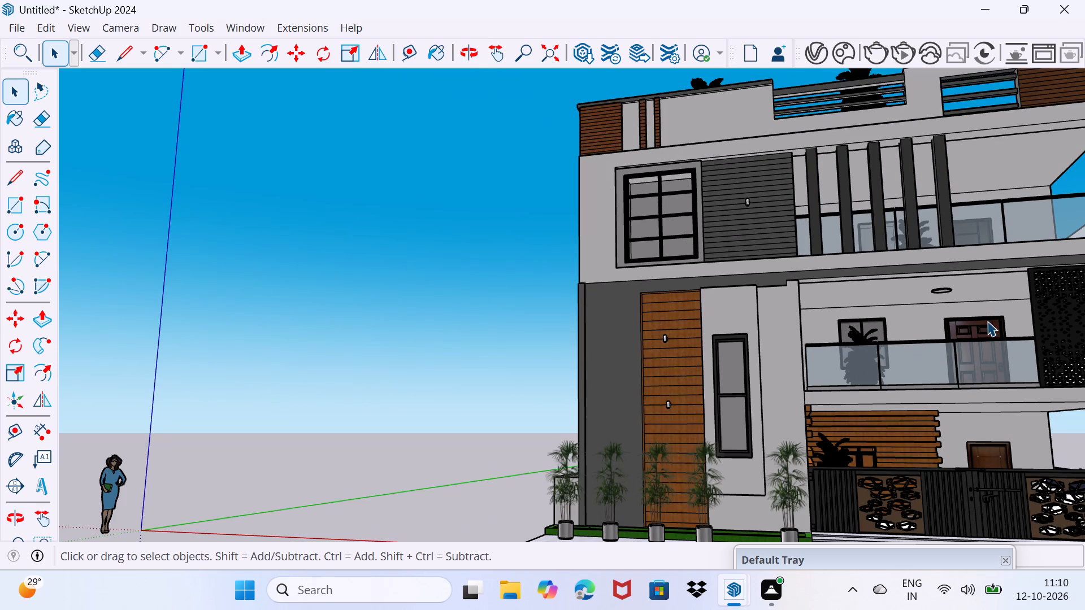
{"action": "middle_click_drag", "start_coordinate": [987, 321], "coordinate": [625, 312], "text": "shift"}
{"action": "middle_click_drag", "start_coordinate": [591, 334], "coordinate": [754, 317]}
{"action": "scroll", "coordinate": [559, 299], "scroll_direction": "up", "scroll_amount": 4}
{"action": "left_click", "coordinate": [545, 272]}
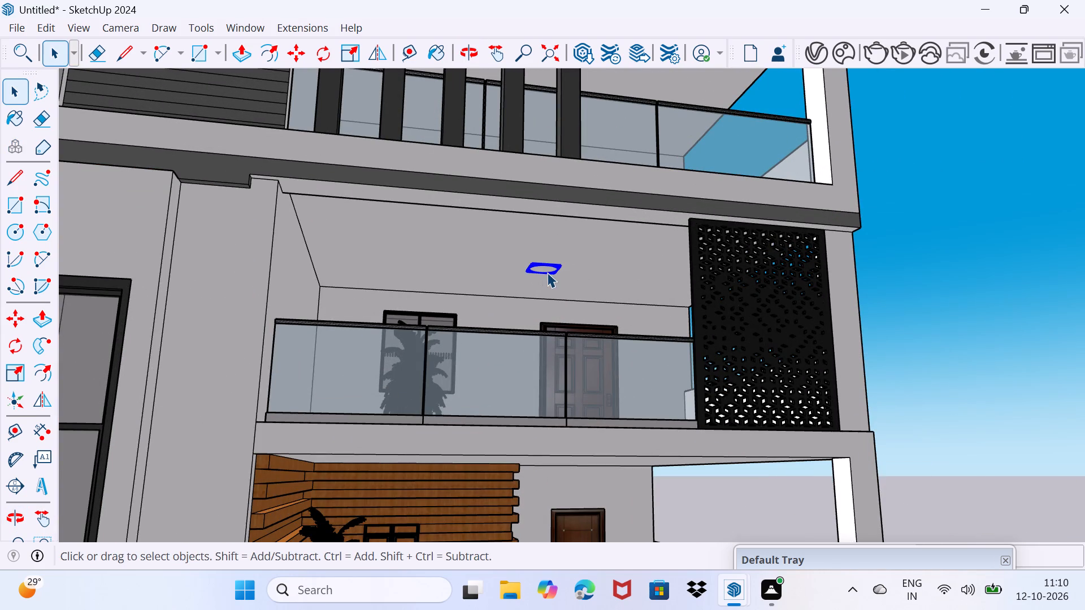
{"action": "key", "text": "Left"}
{"action": "key", "text": "m"}
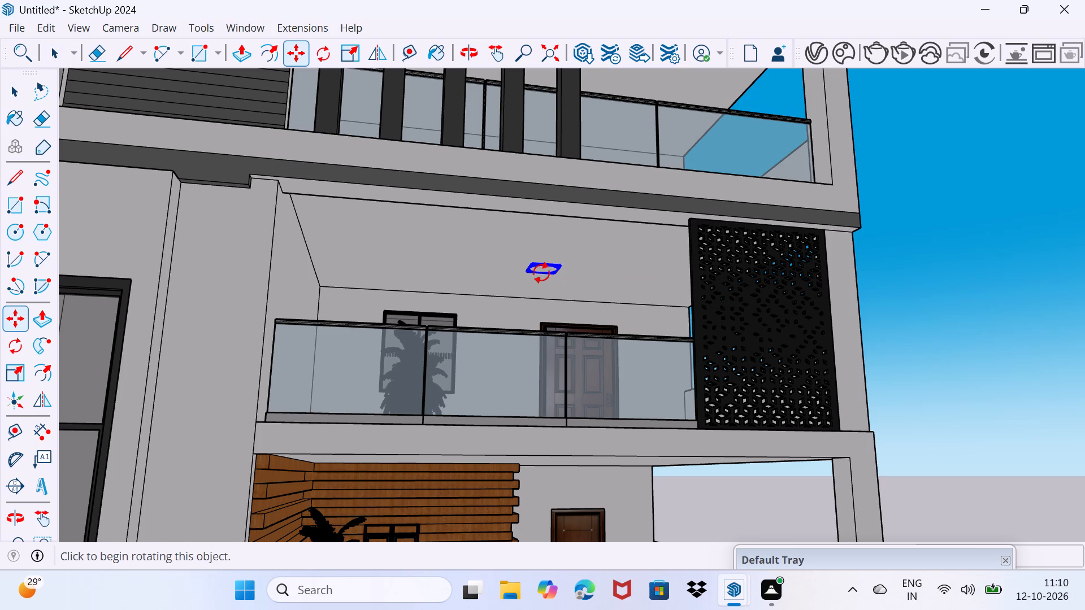
{"action": "scroll", "coordinate": [530, 273], "scroll_direction": "up", "scroll_amount": 14}
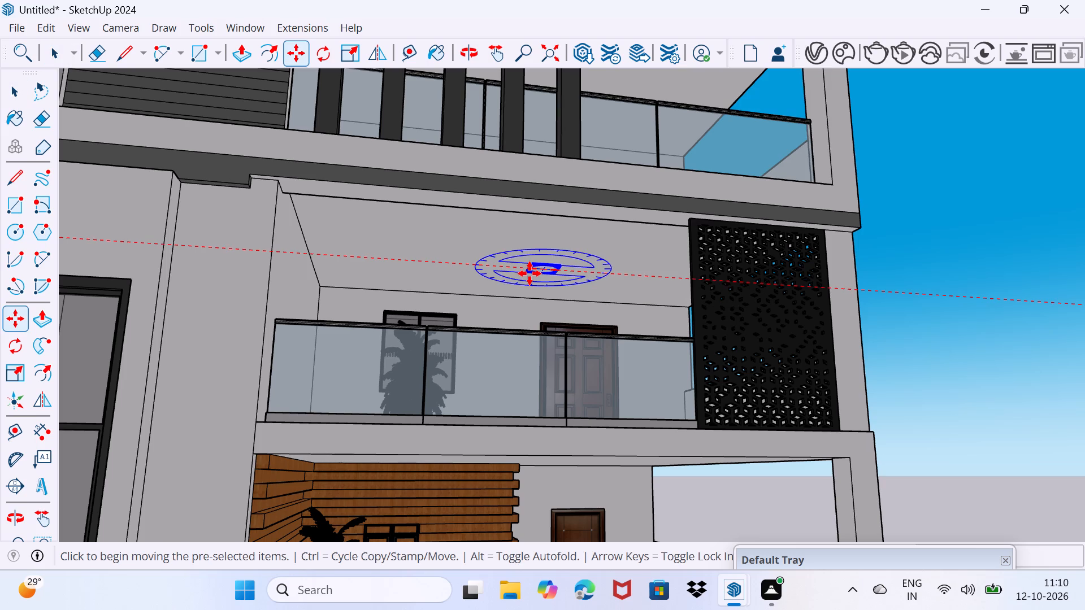
{"action": "scroll", "coordinate": [530, 273], "scroll_direction": "up", "scroll_amount": 10}
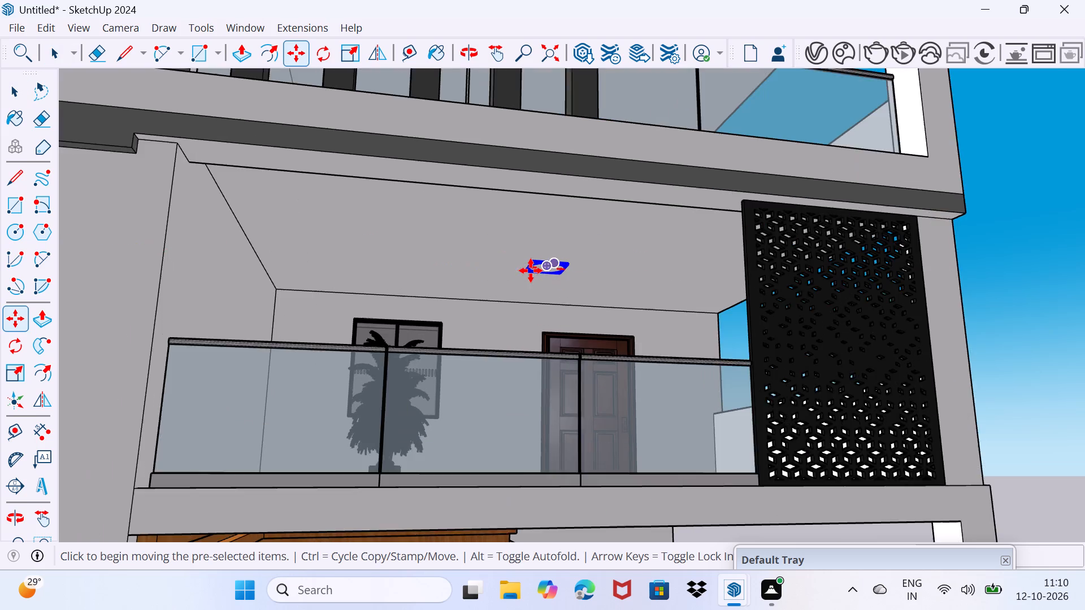
{"action": "scroll", "coordinate": [531, 271], "scroll_direction": "down", "scroll_amount": 1}
{"action": "scroll", "coordinate": [542, 271], "scroll_direction": "up", "scroll_amount": 7}
{"action": "middle_click_drag", "start_coordinate": [540, 268], "coordinate": [536, 277]}
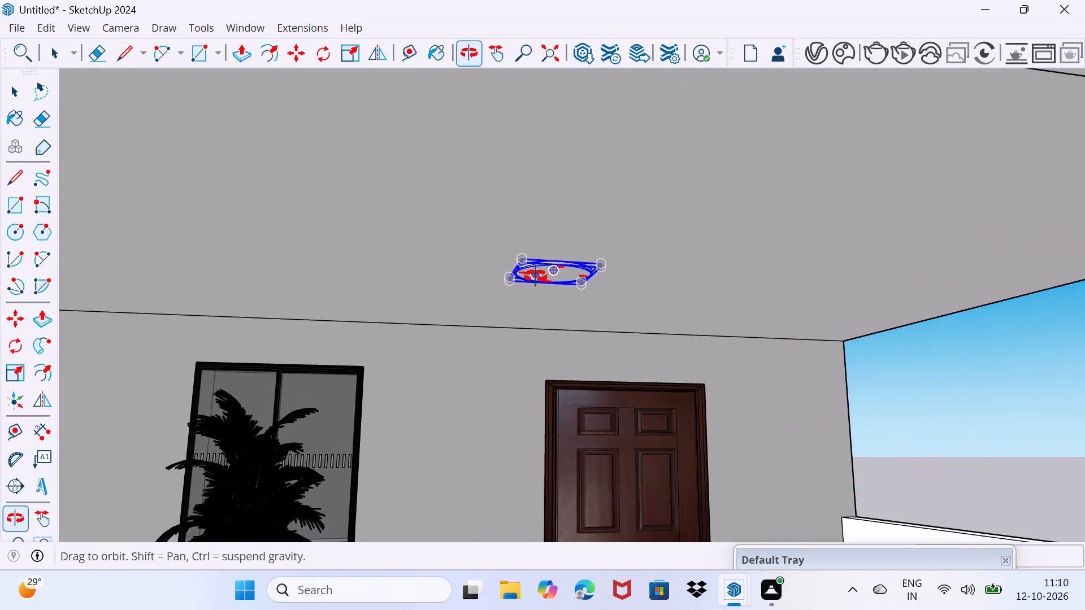
{"action": "middle_click_drag", "start_coordinate": [536, 277], "coordinate": [535, 277]}
{"action": "left_click", "coordinate": [515, 268]}
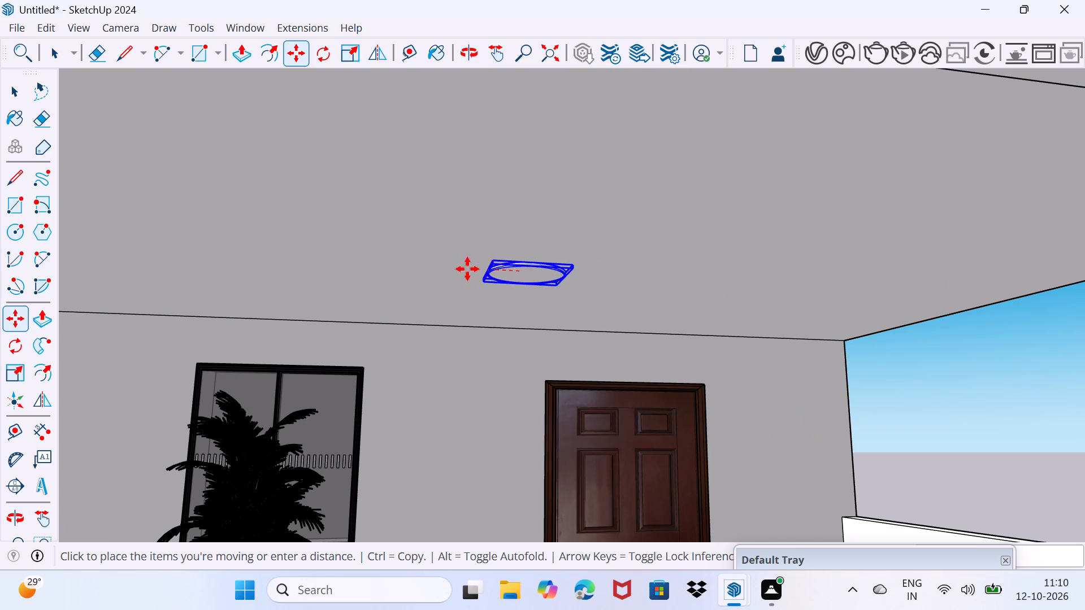
{"action": "scroll", "coordinate": [291, 278], "scroll_direction": "down", "scroll_amount": 3}
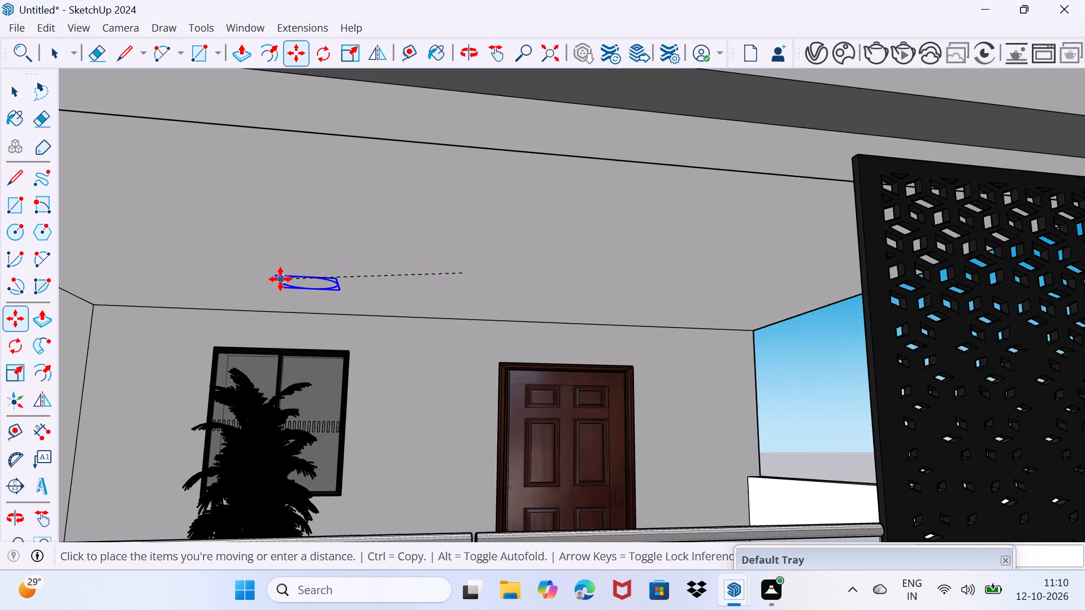
{"action": "scroll", "coordinate": [266, 274], "scroll_direction": "down", "scroll_amount": 3}
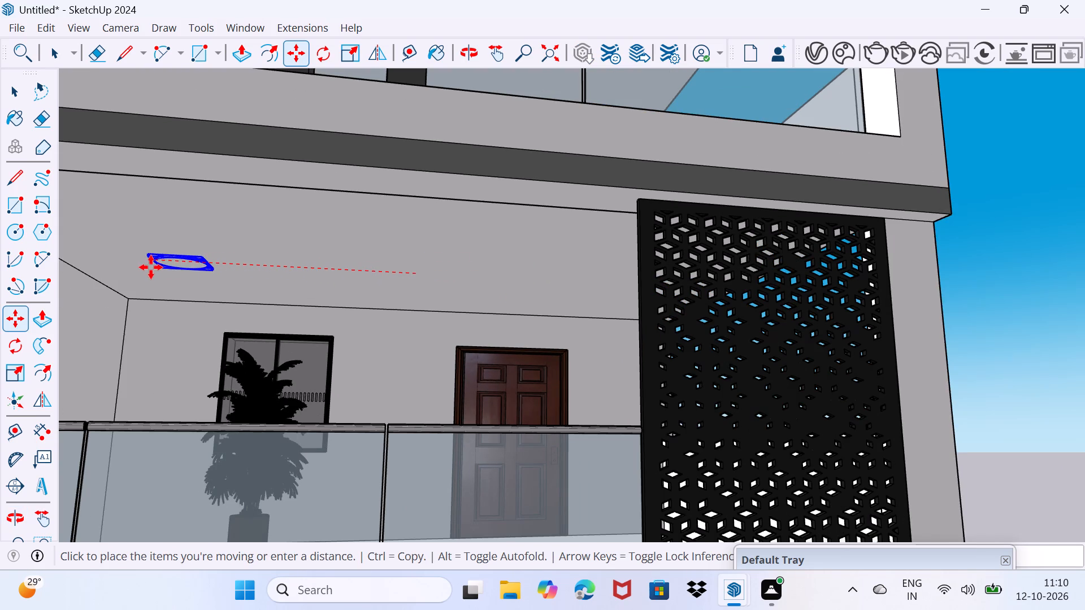
{"action": "left_click", "coordinate": [145, 267]}
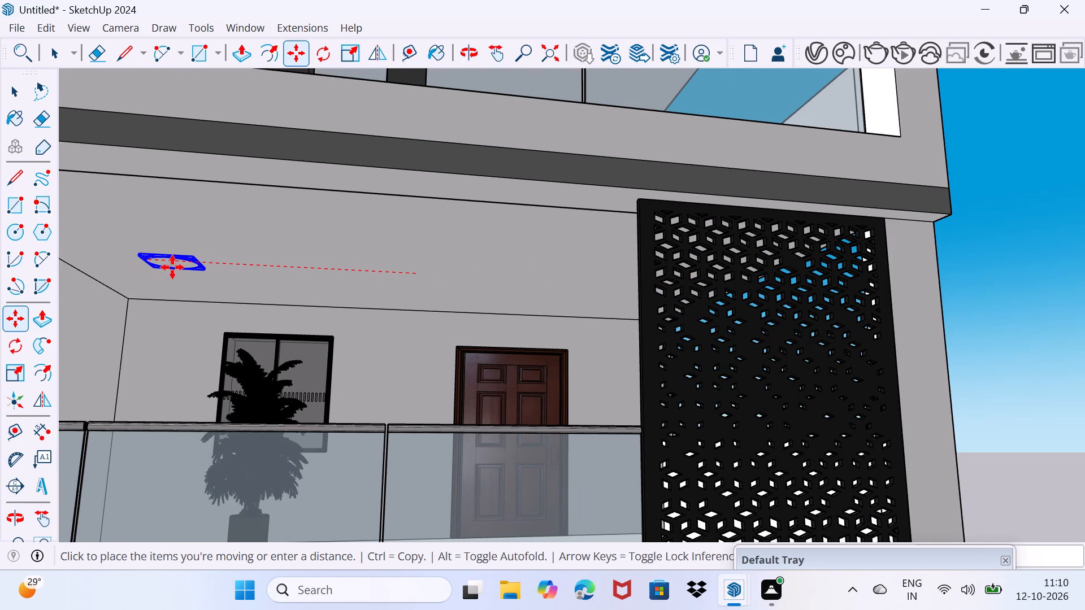
Copy the ceiling light along the red axis to the opposite end of the balcony ceiling, near the perforated screen.
{"action": "left_click", "coordinate": [196, 259]}
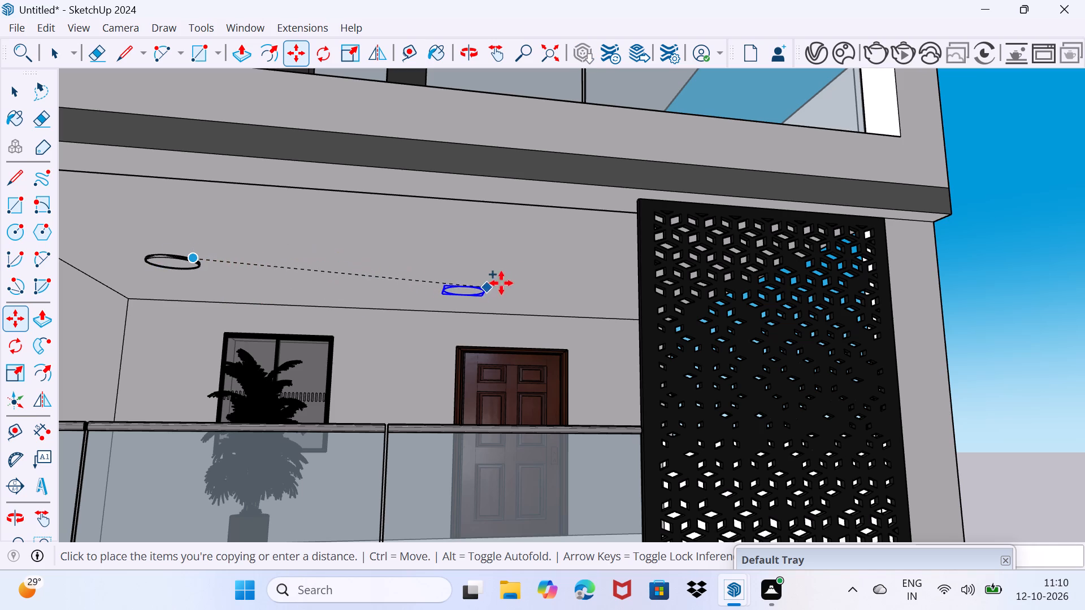
{"action": "middle_click_drag", "start_coordinate": [532, 274], "coordinate": [623, 274]}
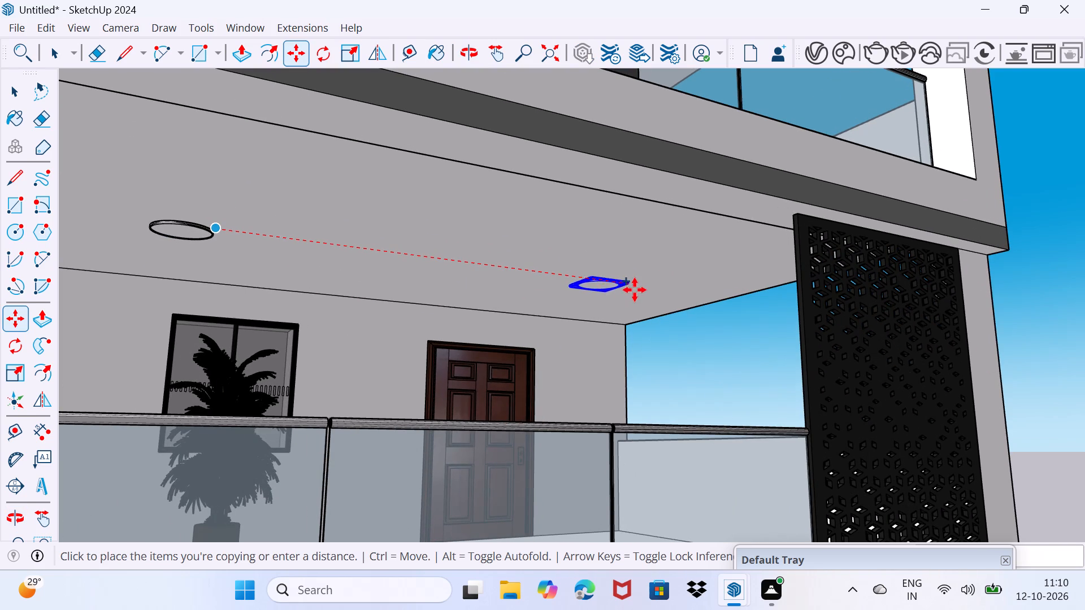
{"action": "left_click", "coordinate": [649, 289]}
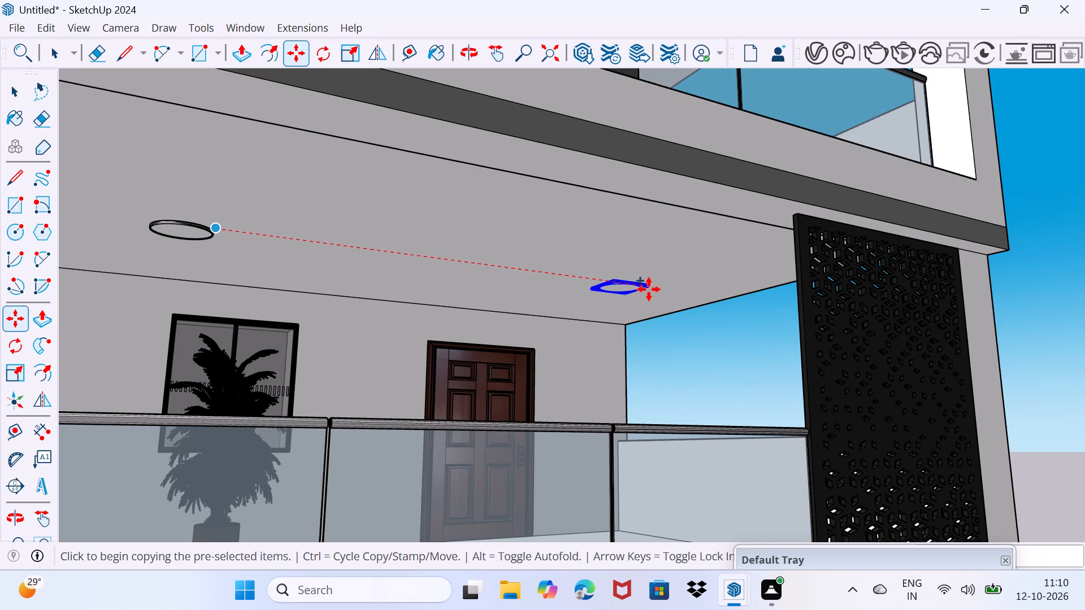
Copy the ceiling light near the perforated screen up to the top-floor balcony.
{"action": "left_click", "coordinate": [649, 289]}
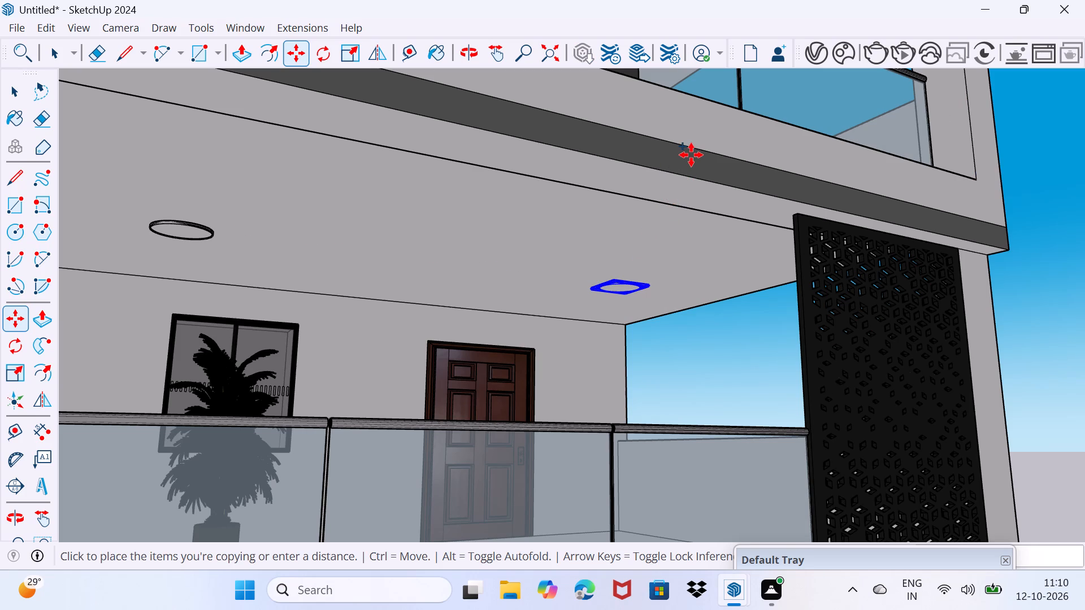
{"action": "middle_click_drag", "start_coordinate": [693, 147], "coordinate": [671, 193]}
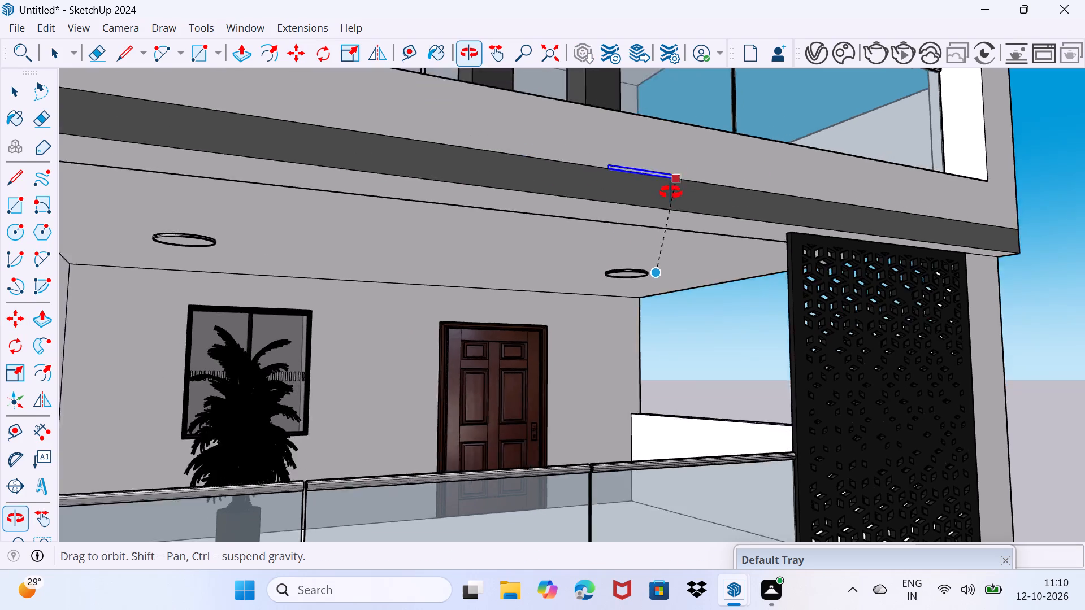
{"action": "middle_click_drag", "start_coordinate": [671, 193], "coordinate": [646, 297]}
{"action": "scroll", "coordinate": [646, 297], "scroll_direction": "down", "scroll_amount": 10}
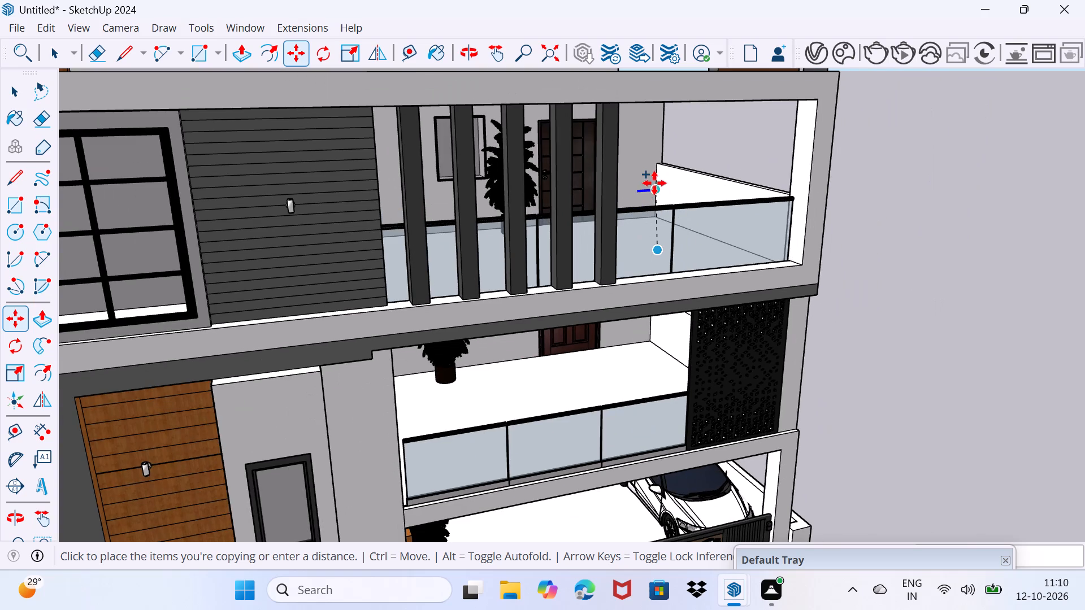
{"action": "middle_click_drag", "start_coordinate": [656, 180], "coordinate": [548, 339]}
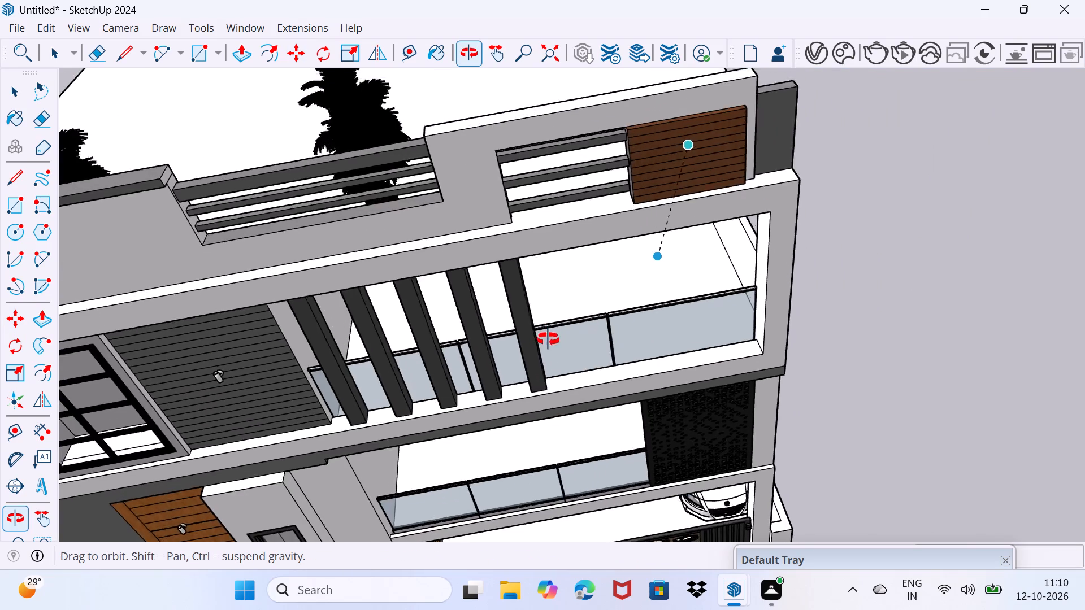
{"action": "middle_click_drag", "start_coordinate": [548, 339], "coordinate": [532, 353]}
{"action": "middle_click_drag", "start_coordinate": [570, 306], "coordinate": [570, 236]}
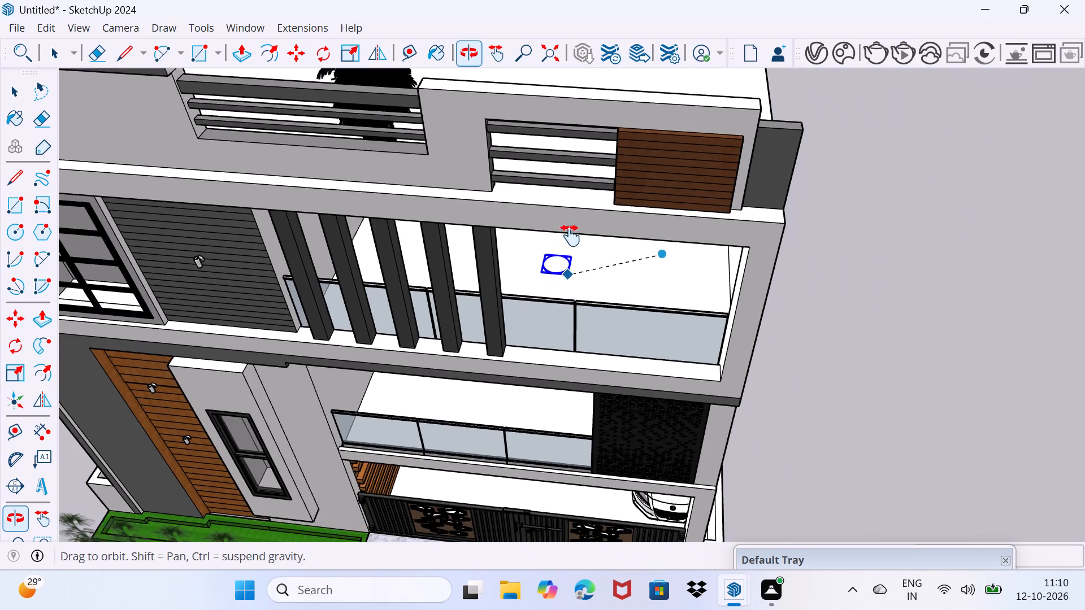
{"action": "middle_click_drag", "start_coordinate": [570, 236], "coordinate": [421, 389]}
{"action": "middle_click_drag", "start_coordinate": [426, 399], "coordinate": [460, 233]}
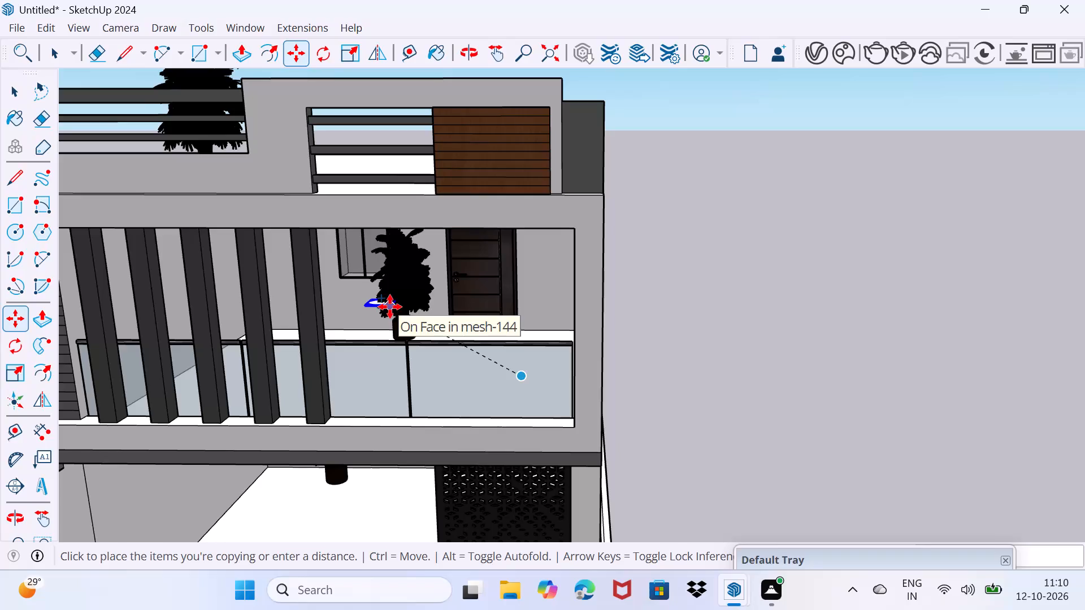
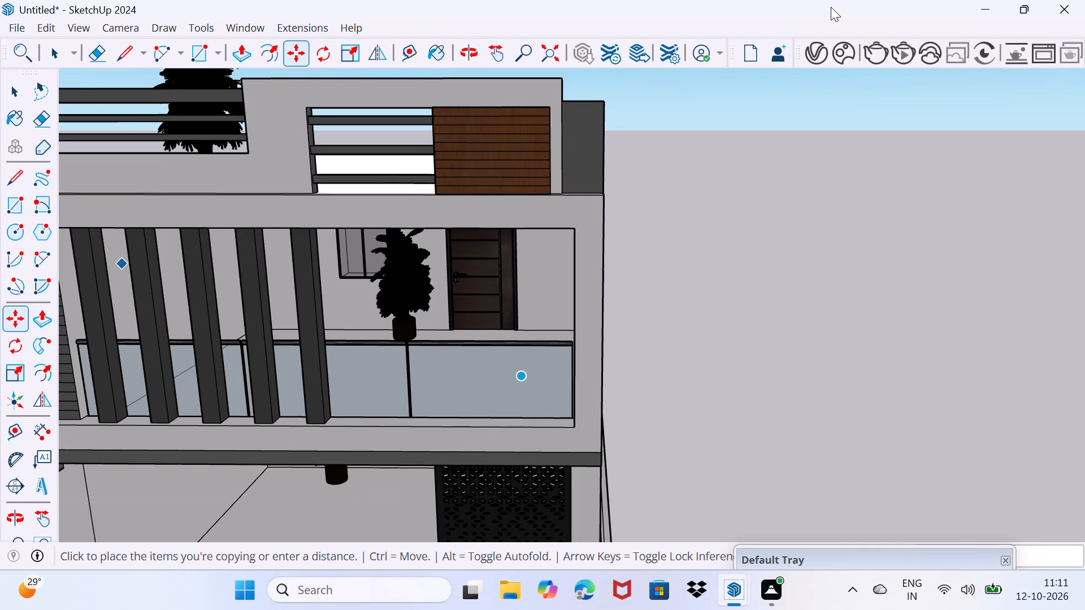
Place the ceiling light copy flat on the top-floor balcony ceiling, beside the vertical dark fins.
{"action": "scroll", "coordinate": [644, 232], "scroll_direction": "down", "scroll_amount": 1}
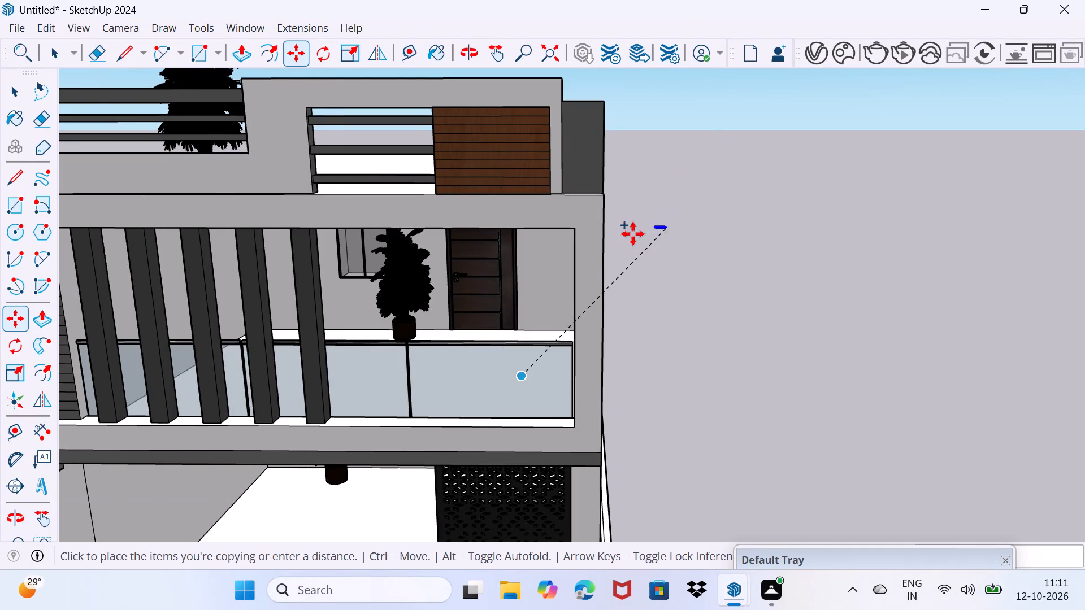
{"action": "scroll", "coordinate": [633, 234], "scroll_direction": "down", "scroll_amount": 3}
{"action": "scroll", "coordinate": [492, 257], "scroll_direction": "up", "scroll_amount": 3}
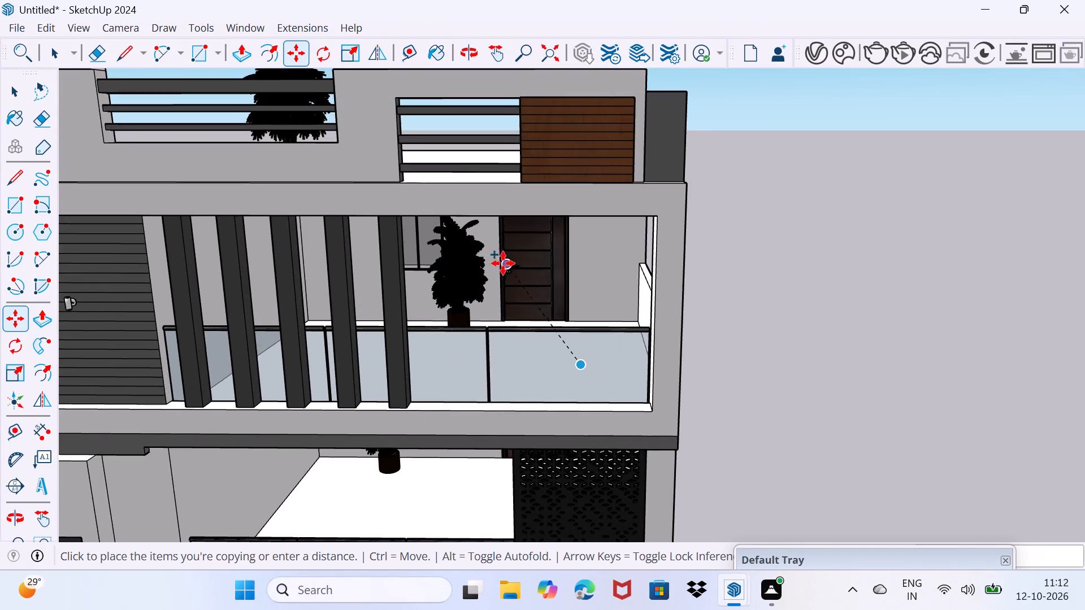
{"action": "middle_click_drag", "start_coordinate": [503, 259], "coordinate": [467, 176]}
{"action": "scroll", "coordinate": [420, 188], "scroll_direction": "up", "scroll_amount": 4}
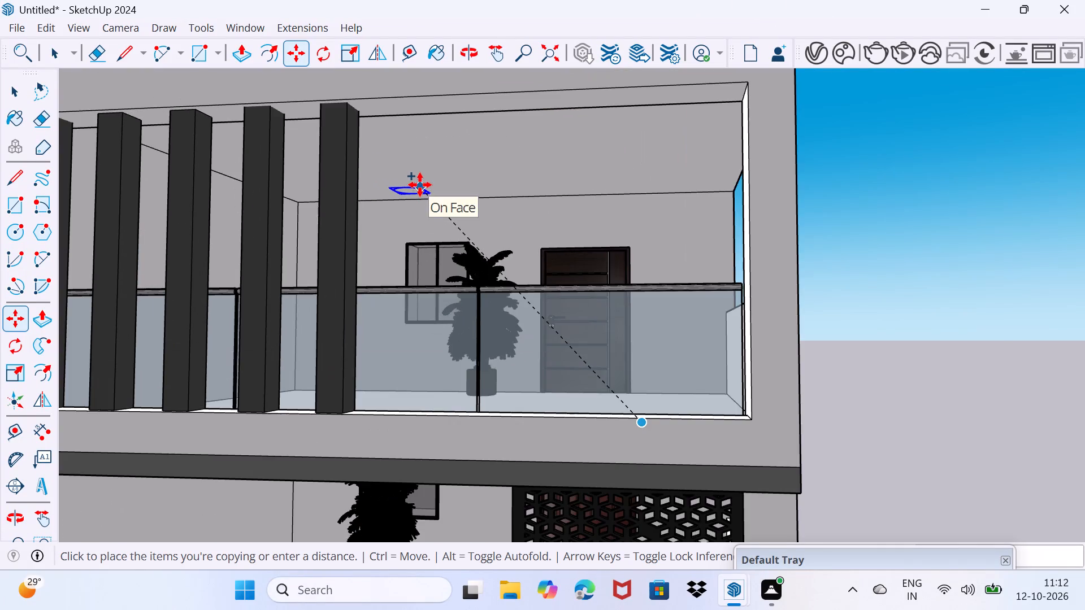
{"action": "scroll", "coordinate": [420, 185], "scroll_direction": "up", "scroll_amount": 1}
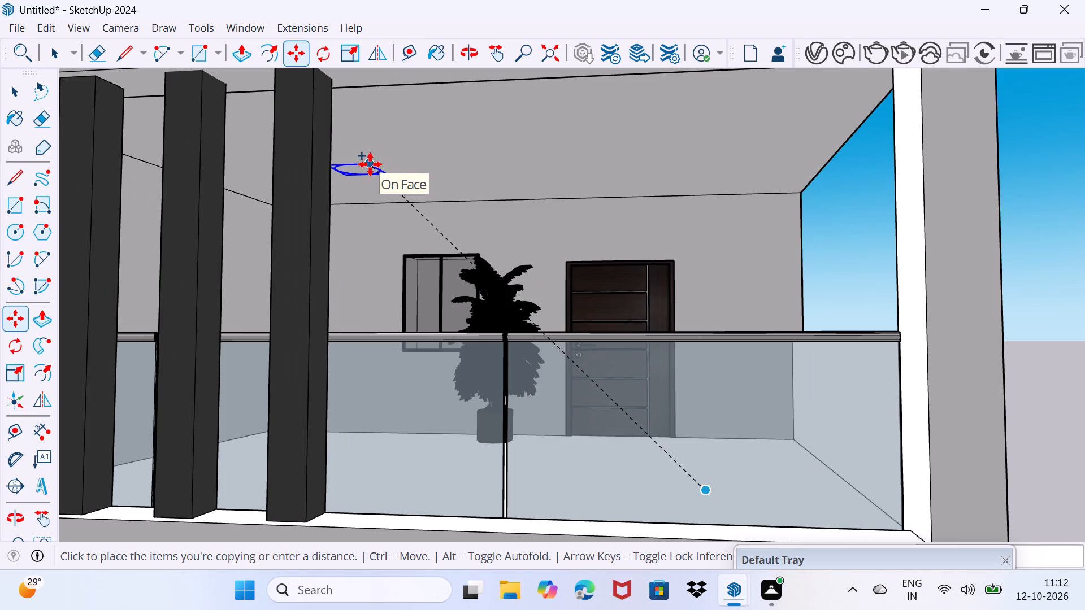
{"action": "left_click", "coordinate": [370, 164]}
Duplicate the top-floor ceiling light, move the duplicate along the red axis to the open end of the balcony ceiling, and deselect it.
{"action": "left_click", "coordinate": [371, 163]}
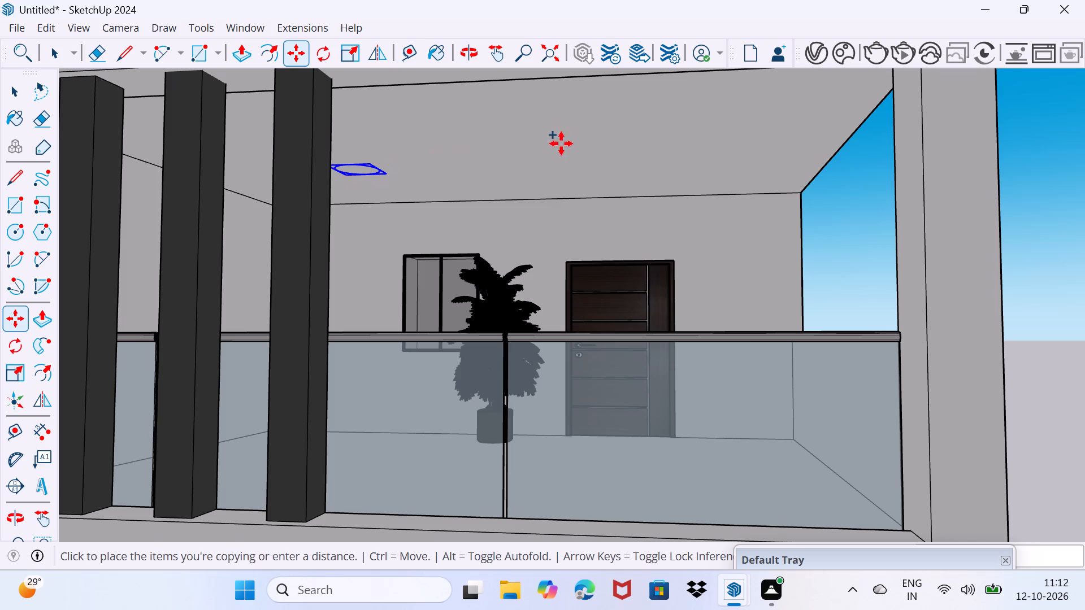
{"action": "left_click", "coordinate": [370, 164]}
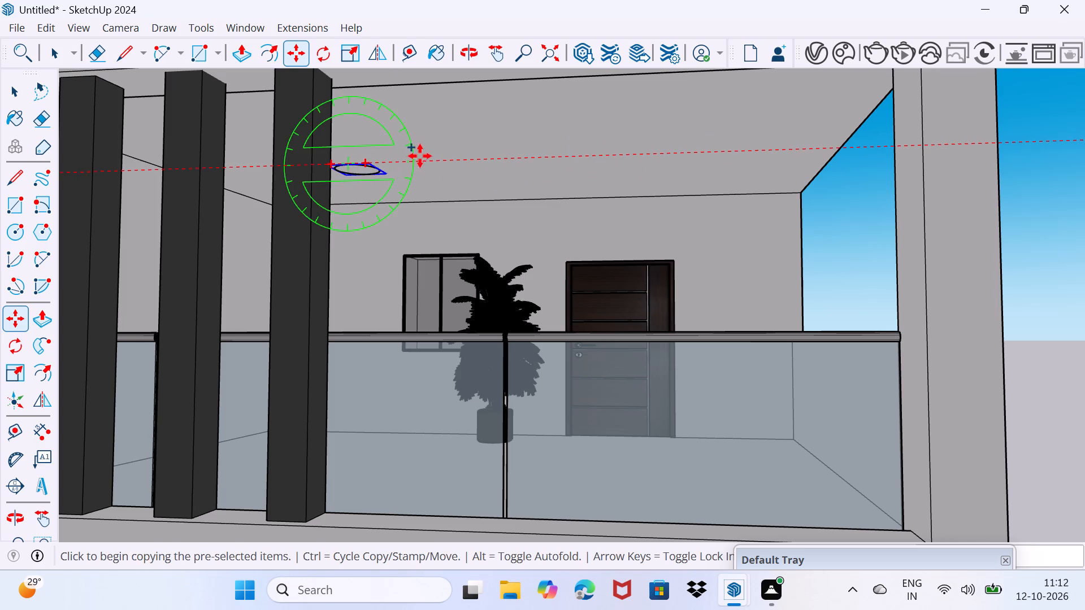
{"action": "scroll", "coordinate": [366, 182], "scroll_direction": "up", "scroll_amount": 3}
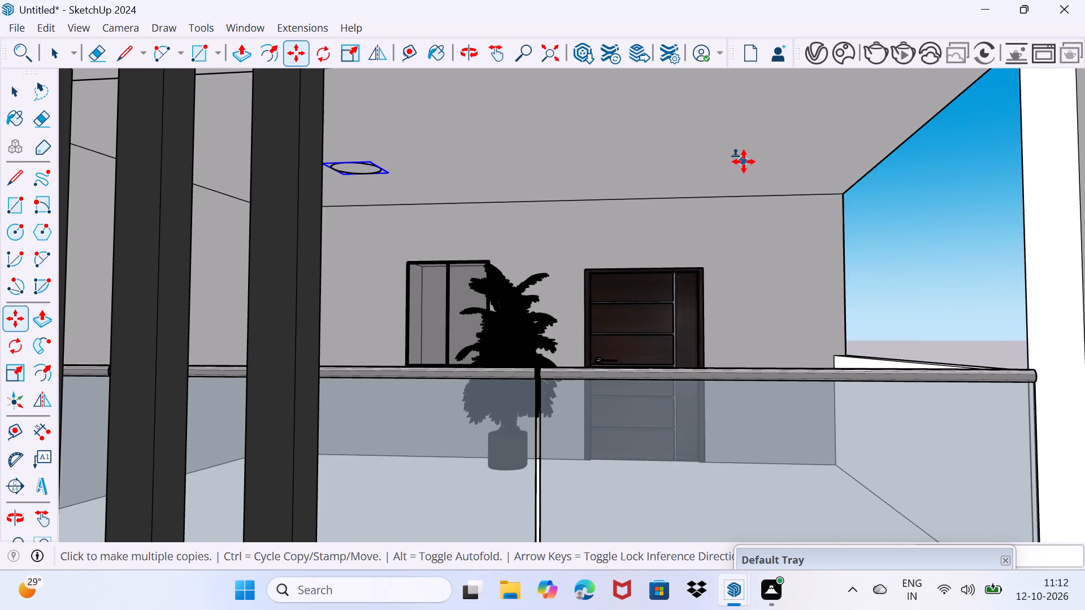
{"action": "scroll", "coordinate": [744, 162], "scroll_direction": "down", "scroll_amount": 3}
{"action": "middle_click_drag", "start_coordinate": [746, 164], "coordinate": [743, 402]}
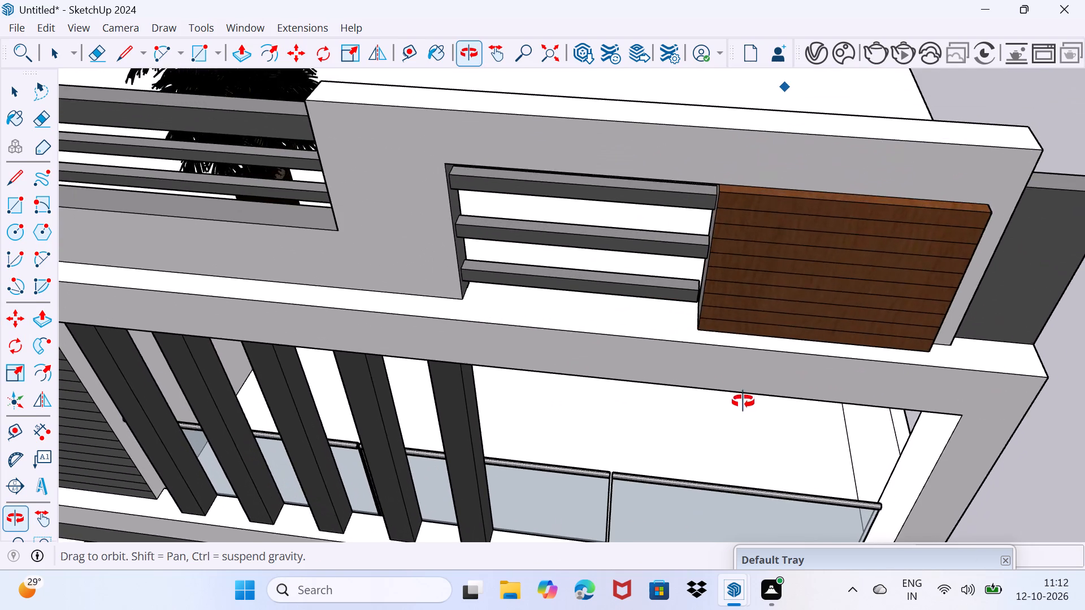
{"action": "middle_click_drag", "start_coordinate": [743, 402], "coordinate": [744, 390]}
{"action": "scroll", "coordinate": [744, 394], "scroll_direction": "down", "scroll_amount": 3}
{"action": "scroll", "coordinate": [751, 335], "scroll_direction": "down", "scroll_amount": 8}
{"action": "middle_click_drag", "start_coordinate": [735, 379], "coordinate": [730, 260]}
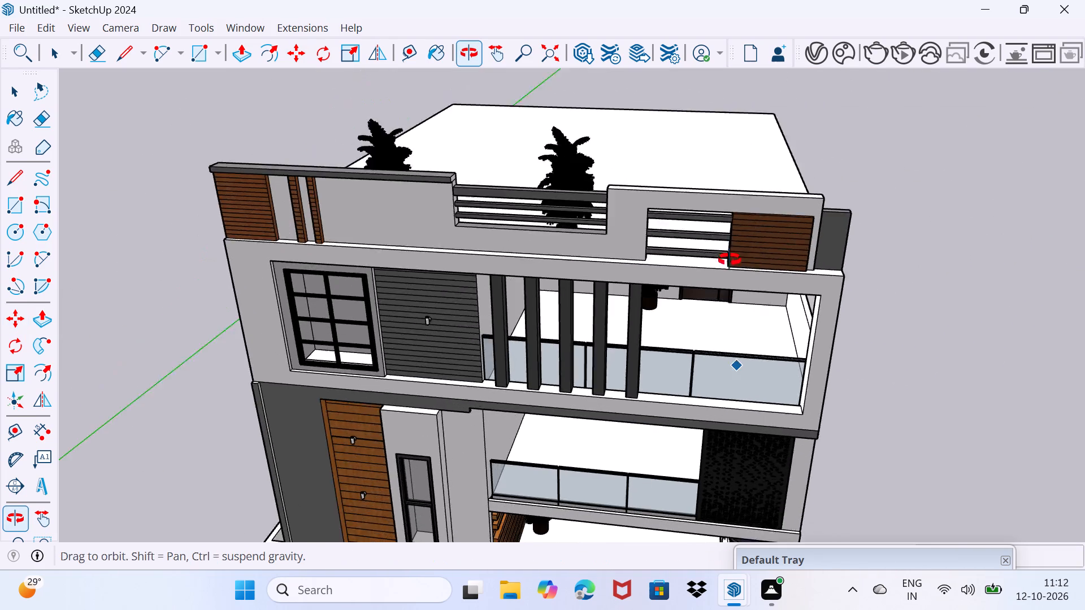
{"action": "middle_click_drag", "start_coordinate": [730, 260], "coordinate": [728, 214]}
{"action": "scroll", "coordinate": [694, 263], "scroll_direction": "up", "scroll_amount": 9}
{"action": "scroll", "coordinate": [687, 263], "scroll_direction": "down", "scroll_amount": 1}
{"action": "middle_click_drag", "start_coordinate": [687, 262], "coordinate": [682, 261]}
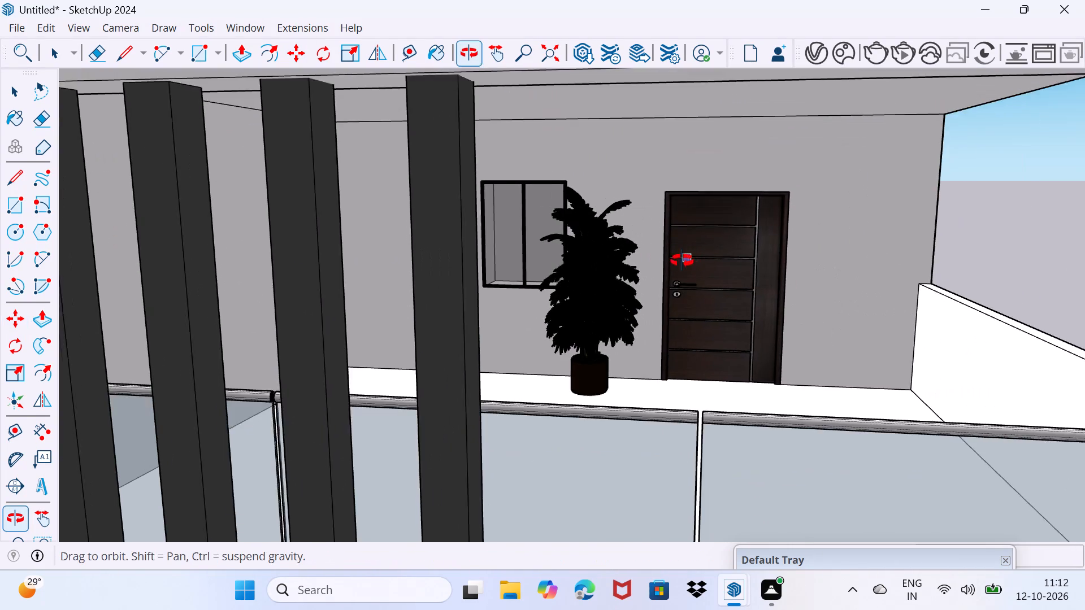
{"action": "middle_click_drag", "start_coordinate": [682, 261], "coordinate": [645, 264]}
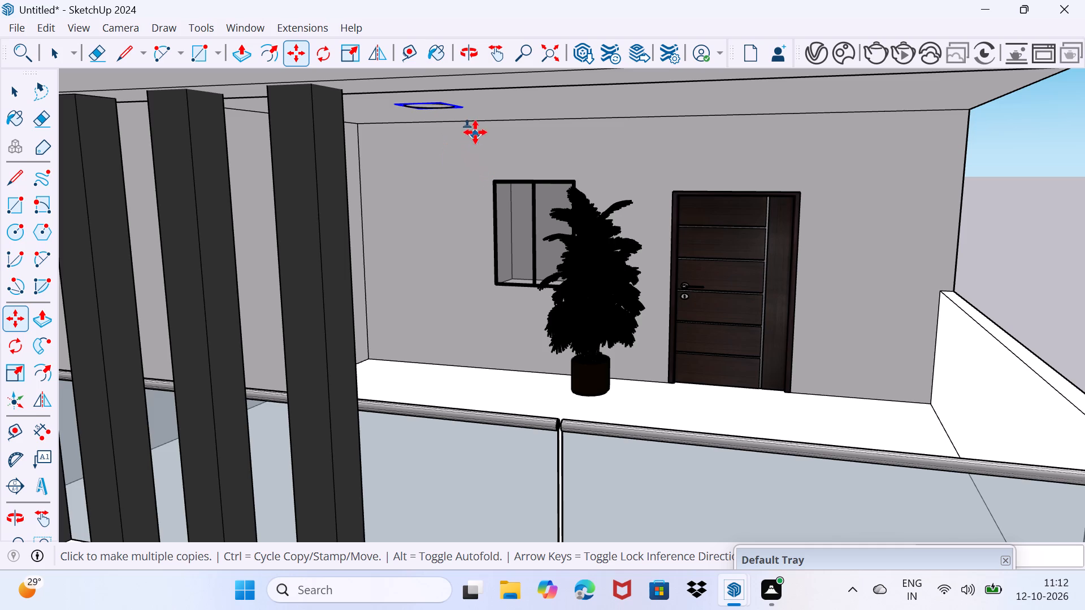
{"action": "middle_click_drag", "start_coordinate": [474, 134], "coordinate": [453, 233]}
{"action": "middle_click_drag", "start_coordinate": [459, 387], "coordinate": [493, 225]}
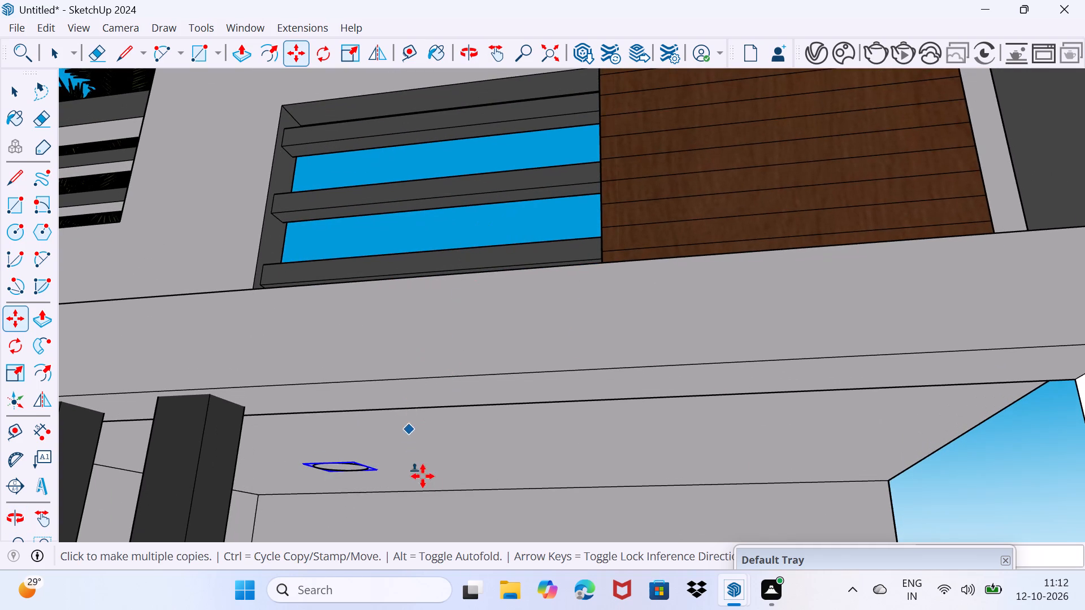
{"action": "middle_click_drag", "start_coordinate": [422, 465], "coordinate": [471, 186]}
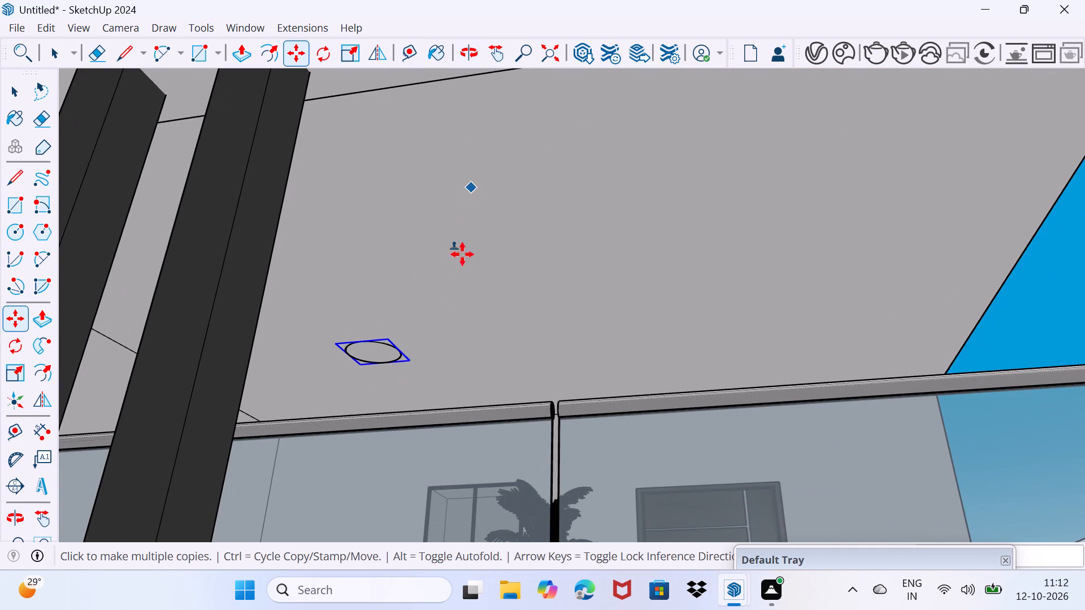
{"action": "left_click", "coordinate": [418, 365]}
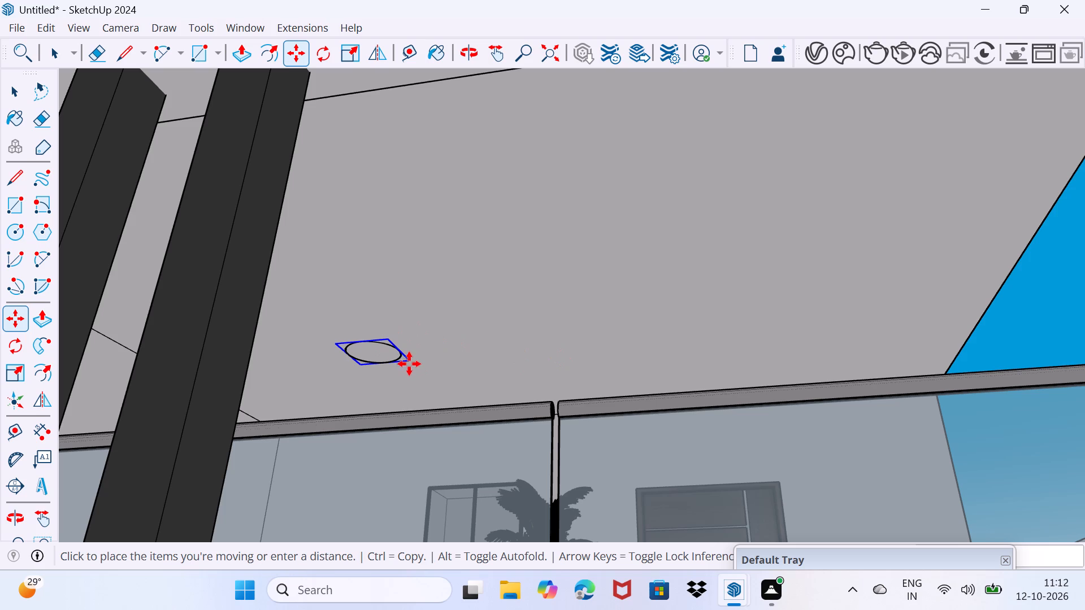
{"action": "left_click_drag", "start_coordinate": [408, 360], "coordinate": [415, 360]}
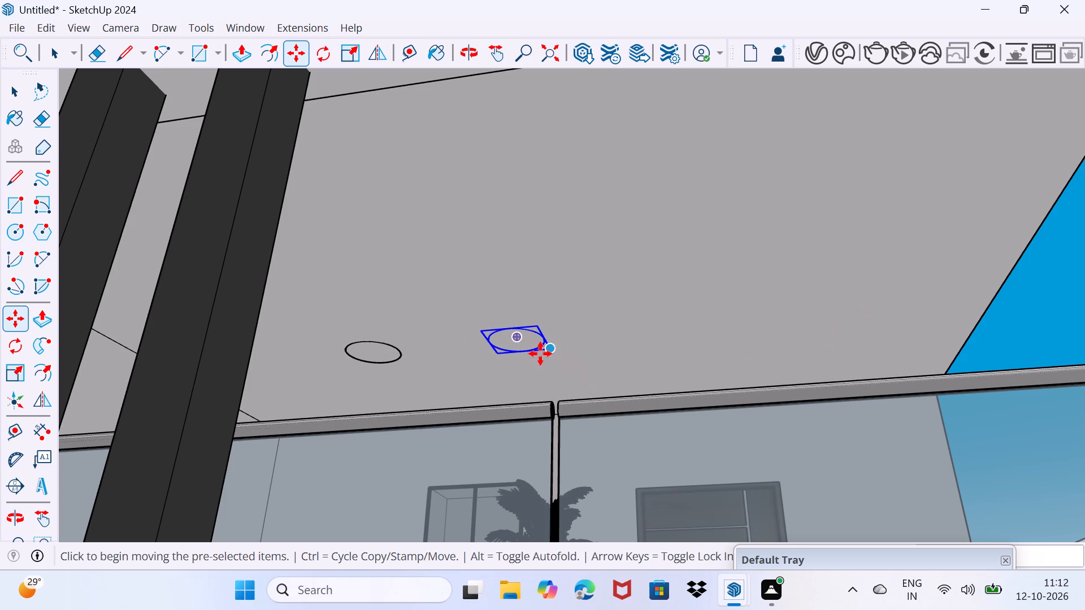
{"action": "left_click_drag", "start_coordinate": [547, 354], "coordinate": [552, 353]}
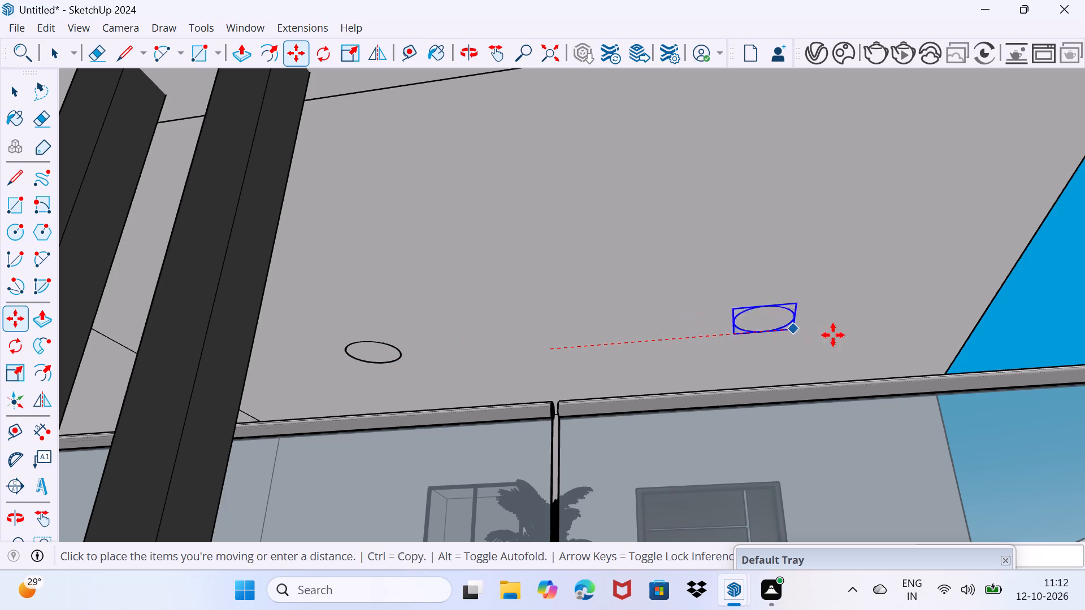
{"action": "left_click", "coordinate": [853, 332]}
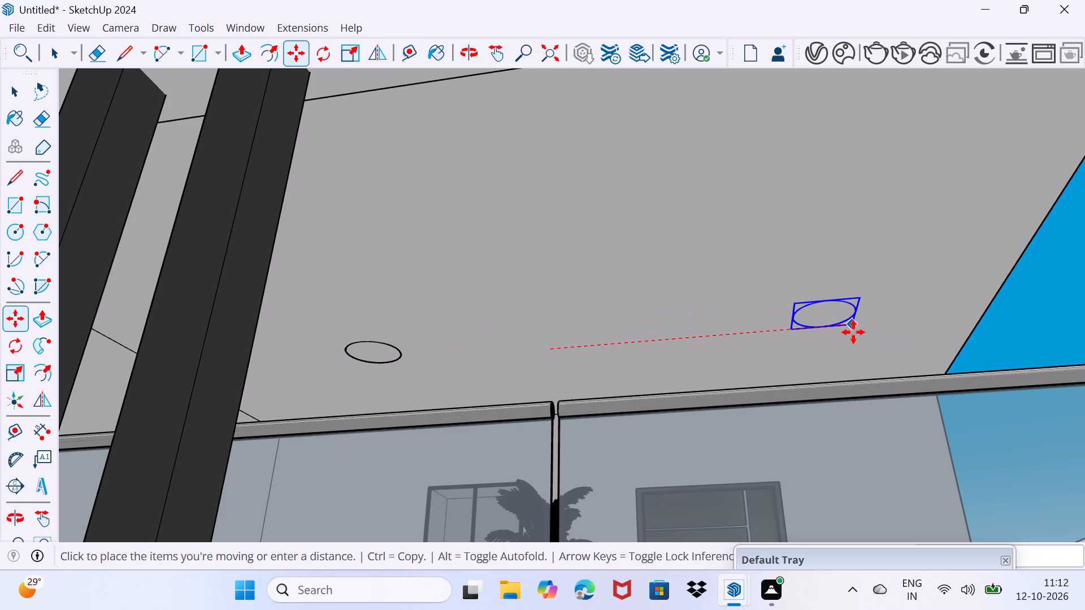
{"action": "key", "text": "Escape"}
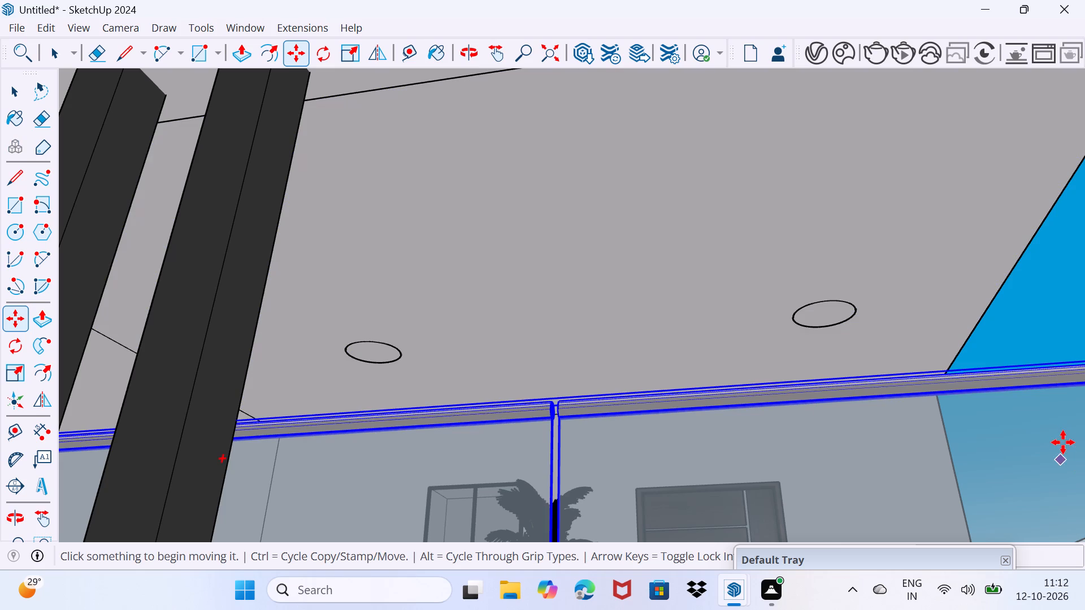
{"action": "key", "text": "space"}
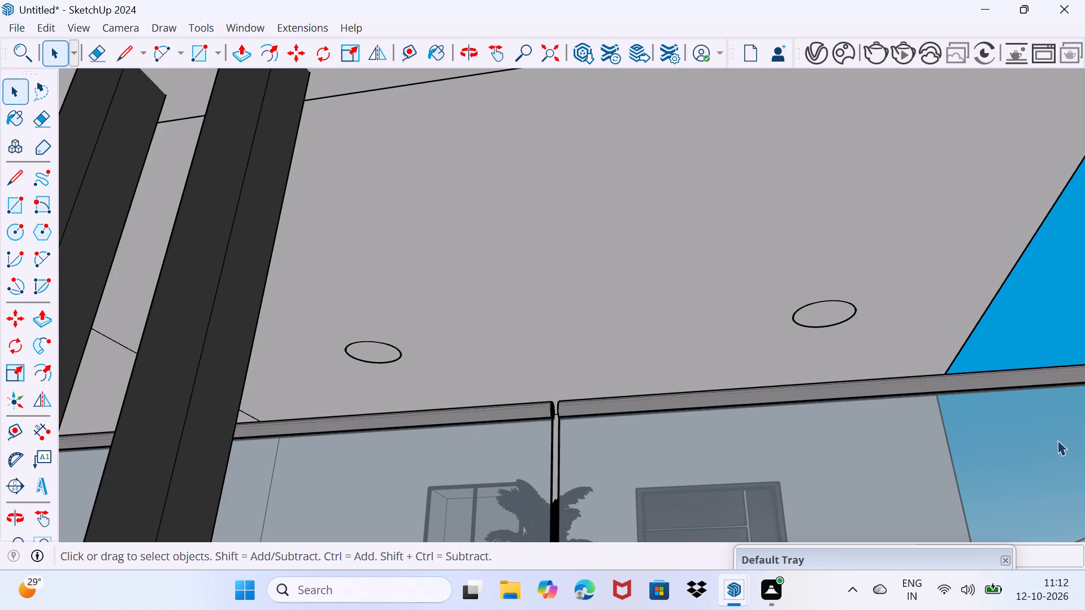
Copy the middle-floor balcony ceiling light at the window end down to the ground-floor car porch ceiling.
{"action": "scroll", "coordinate": [878, 172], "scroll_direction": "down", "scroll_amount": 6}
{"action": "scroll", "coordinate": [882, 324], "scroll_direction": "down", "scroll_amount": 4}
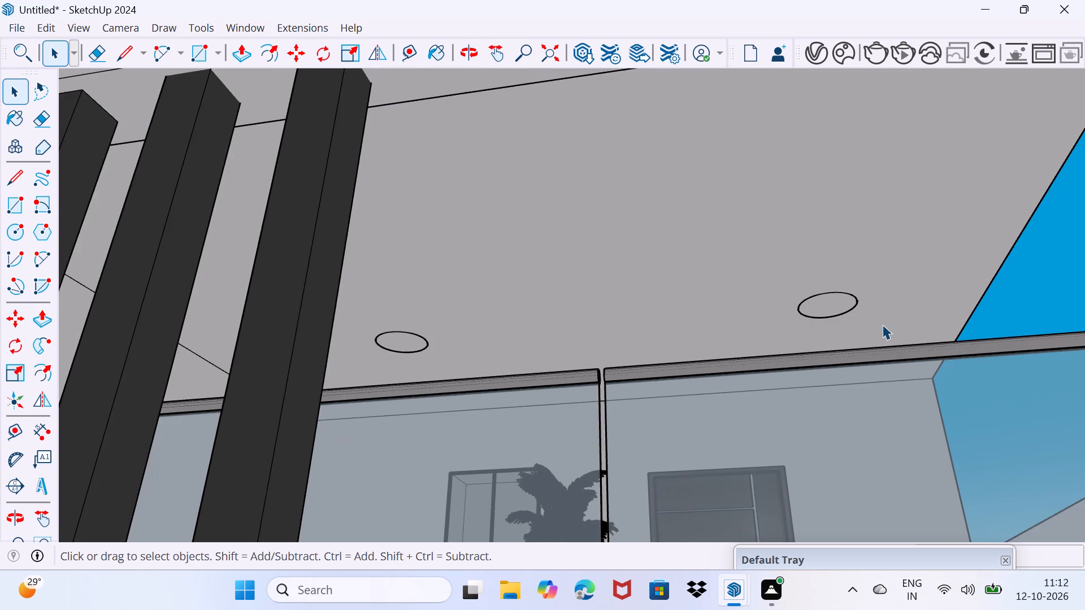
{"action": "scroll", "coordinate": [882, 324], "scroll_direction": "down", "scroll_amount": 8}
{"action": "scroll", "coordinate": [882, 324], "scroll_direction": "down", "scroll_amount": 13}
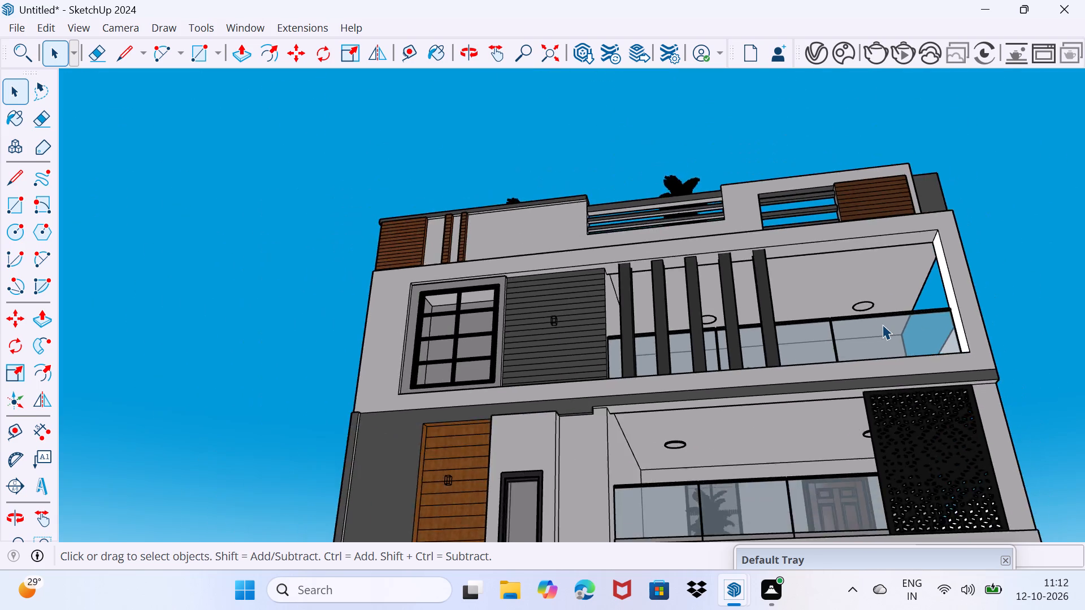
{"action": "scroll", "coordinate": [882, 324], "scroll_direction": "down", "scroll_amount": 11}
{"action": "middle_click_drag", "start_coordinate": [882, 334], "coordinate": [869, 432]}
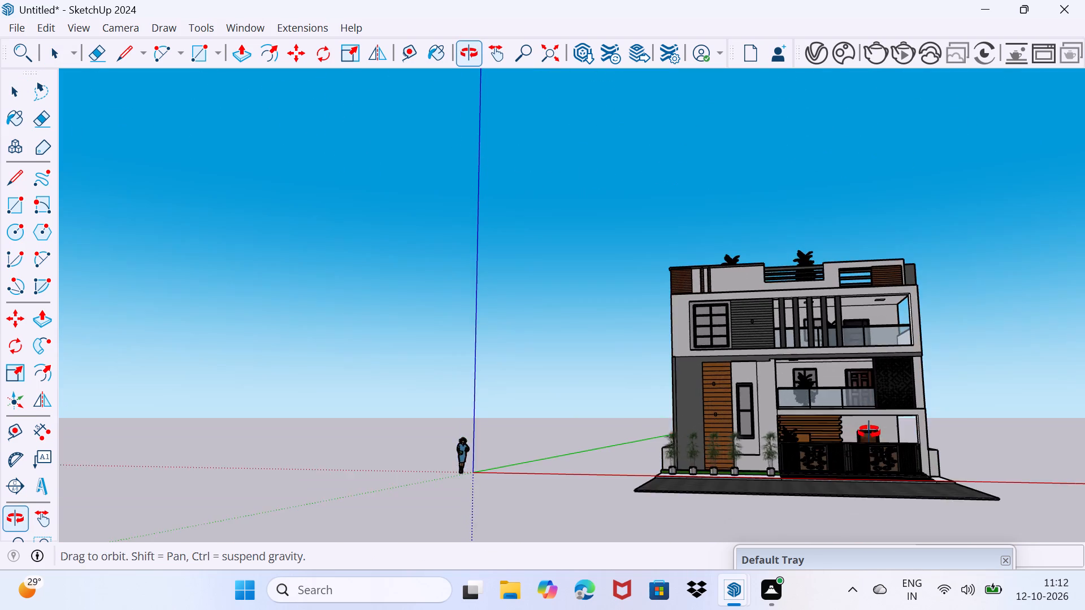
{"action": "middle_click_drag", "start_coordinate": [869, 432], "coordinate": [725, 325]}
{"action": "scroll", "coordinate": [703, 274], "scroll_direction": "up", "scroll_amount": 4}
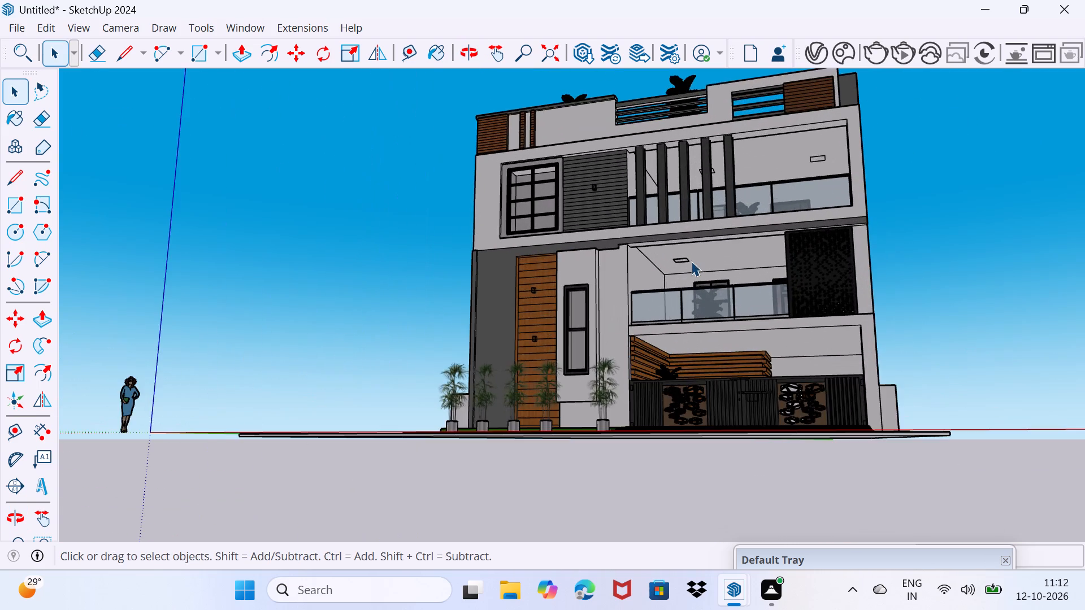
{"action": "scroll", "coordinate": [691, 261], "scroll_direction": "up", "scroll_amount": 7}
{"action": "left_click", "coordinate": [680, 259]}
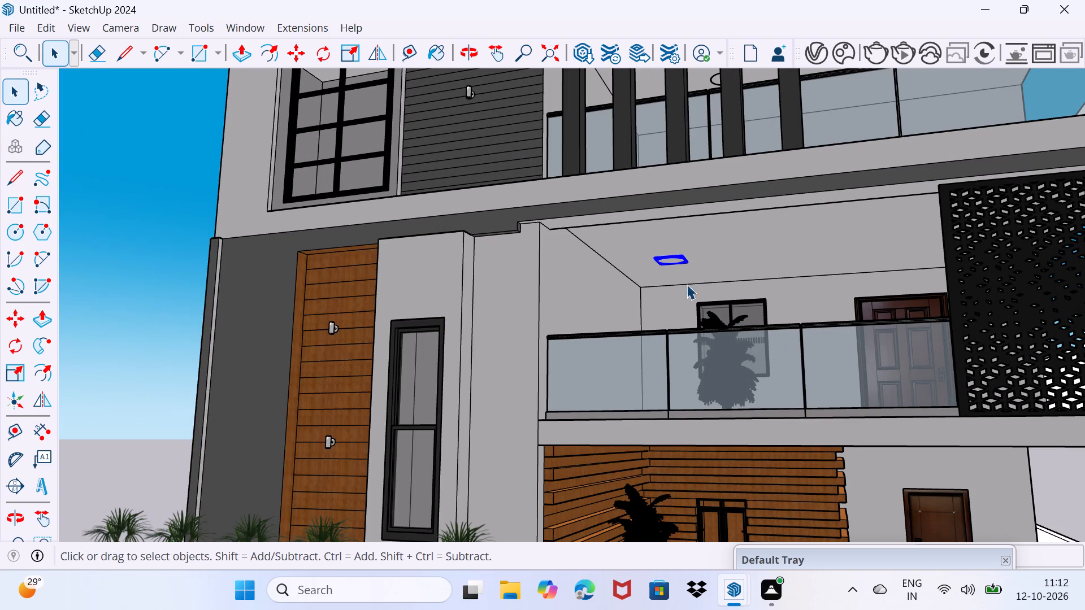
{"action": "key", "text": "m"}
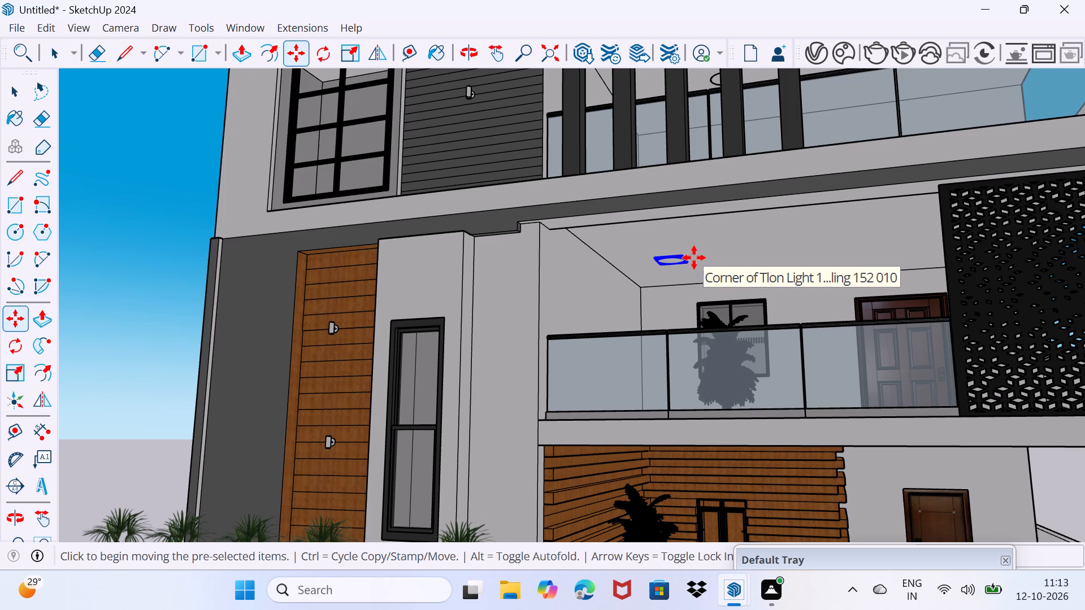
{"action": "scroll", "coordinate": [685, 263], "scroll_direction": "up", "scroll_amount": 10}
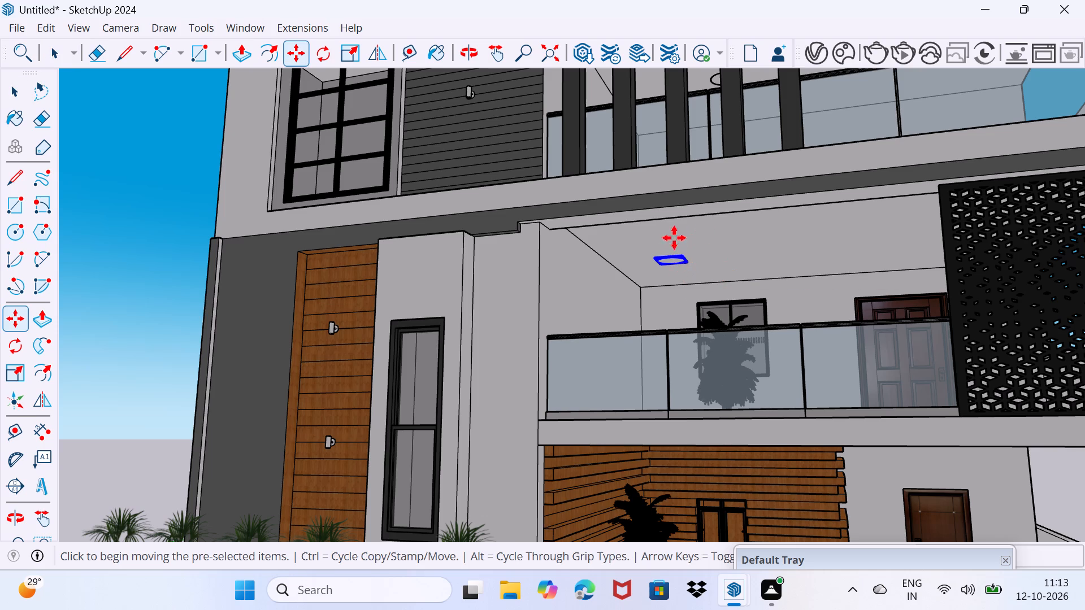
{"action": "scroll", "coordinate": [660, 258], "scroll_direction": "up", "scroll_amount": 4}
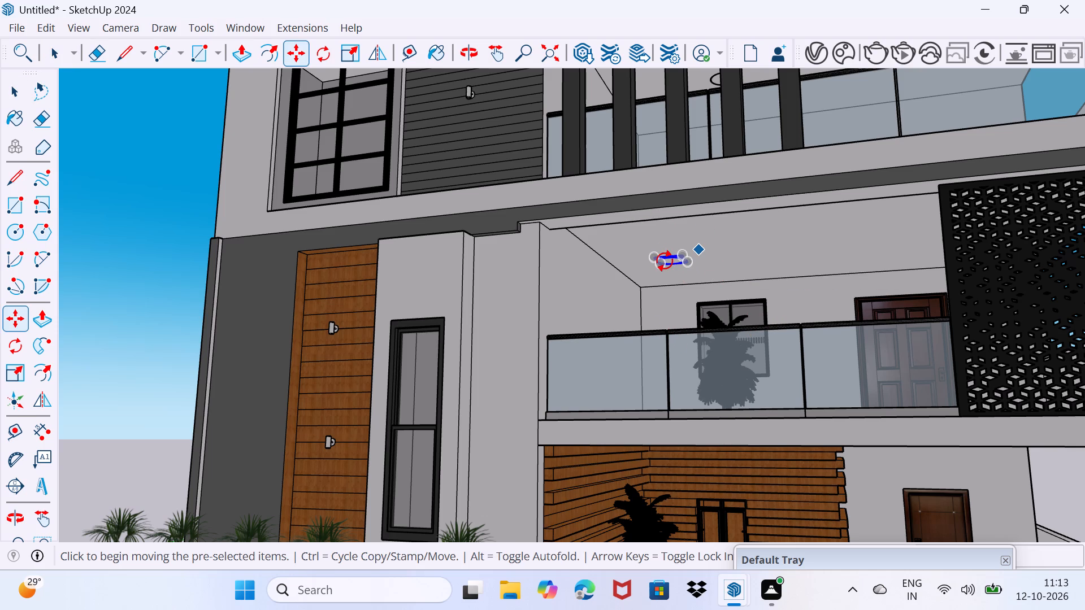
{"action": "scroll", "coordinate": [672, 261], "scroll_direction": "up", "scroll_amount": 14}
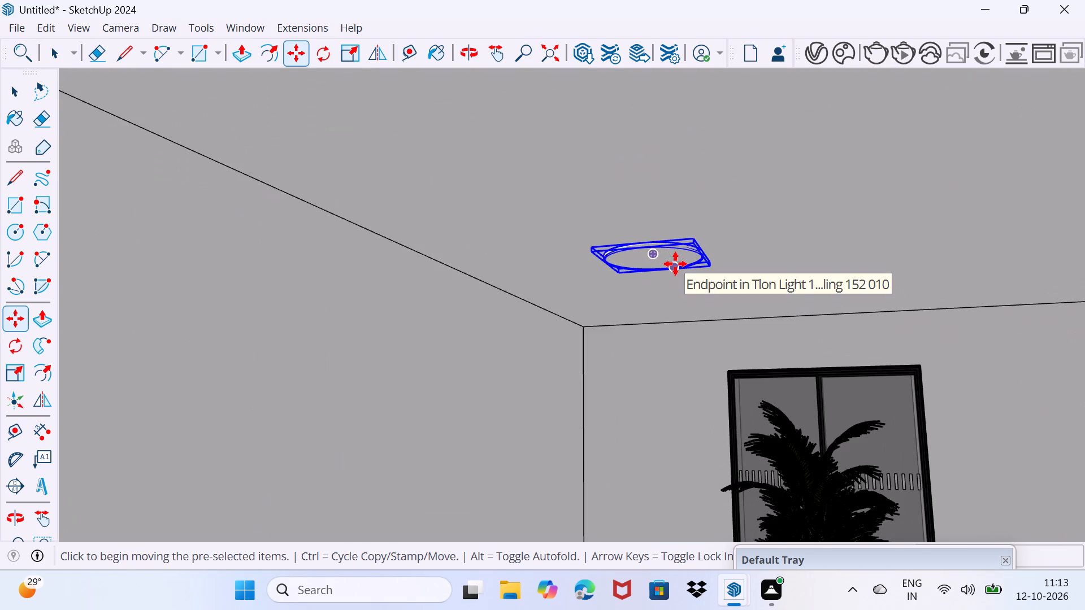
{"action": "scroll", "coordinate": [675, 264], "scroll_direction": "up", "scroll_amount": 4}
{"action": "left_click", "coordinate": [712, 224]}
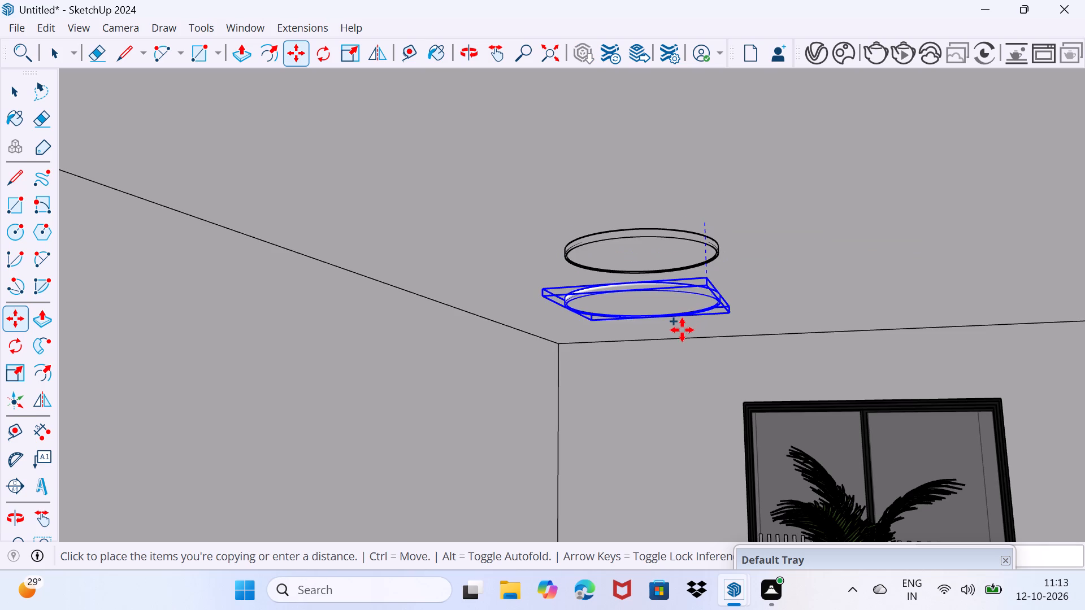
{"action": "scroll", "coordinate": [674, 354], "scroll_direction": "down", "scroll_amount": 20}
{"action": "scroll", "coordinate": [675, 351], "scroll_direction": "down", "scroll_amount": 19}
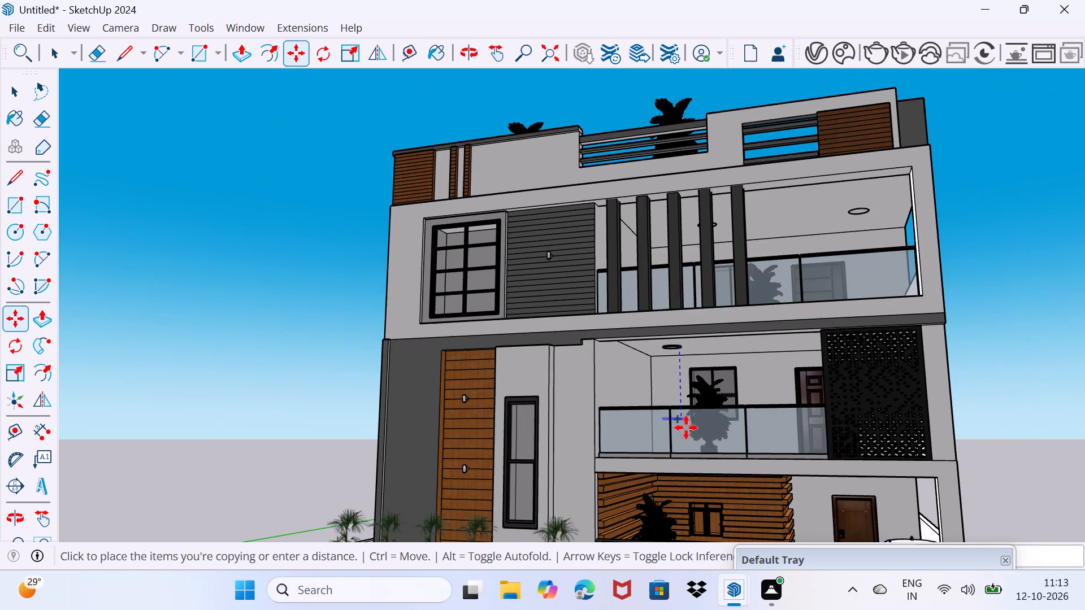
{"action": "middle_click_drag", "start_coordinate": [753, 504], "coordinate": [599, 445]}
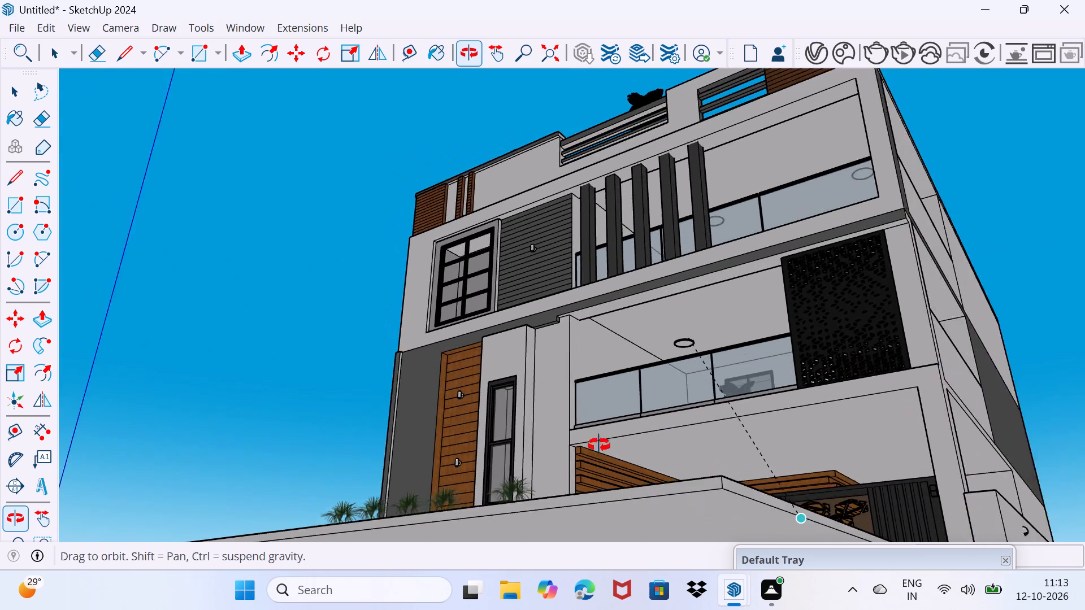
{"action": "middle_click_drag", "start_coordinate": [599, 445], "coordinate": [522, 467]}
{"action": "middle_click_drag", "start_coordinate": [826, 456], "coordinate": [776, 434]}
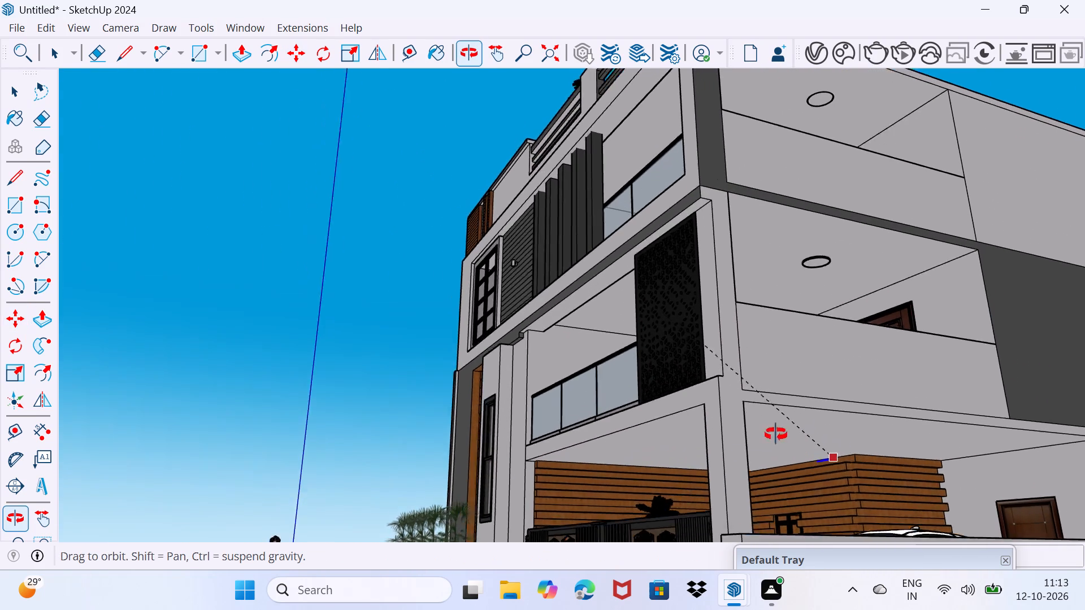
{"action": "middle_click_drag", "start_coordinate": [776, 434], "coordinate": [651, 415]}
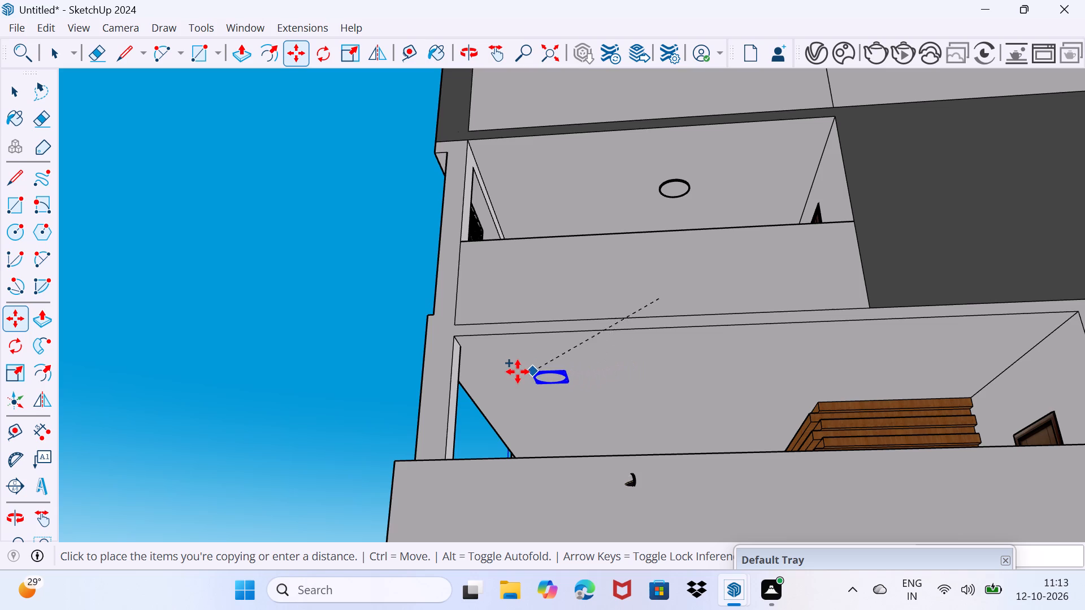
{"action": "left_click", "coordinate": [503, 363]}
{"action": "scroll", "coordinate": [535, 364], "scroll_direction": "up", "scroll_amount": 2}
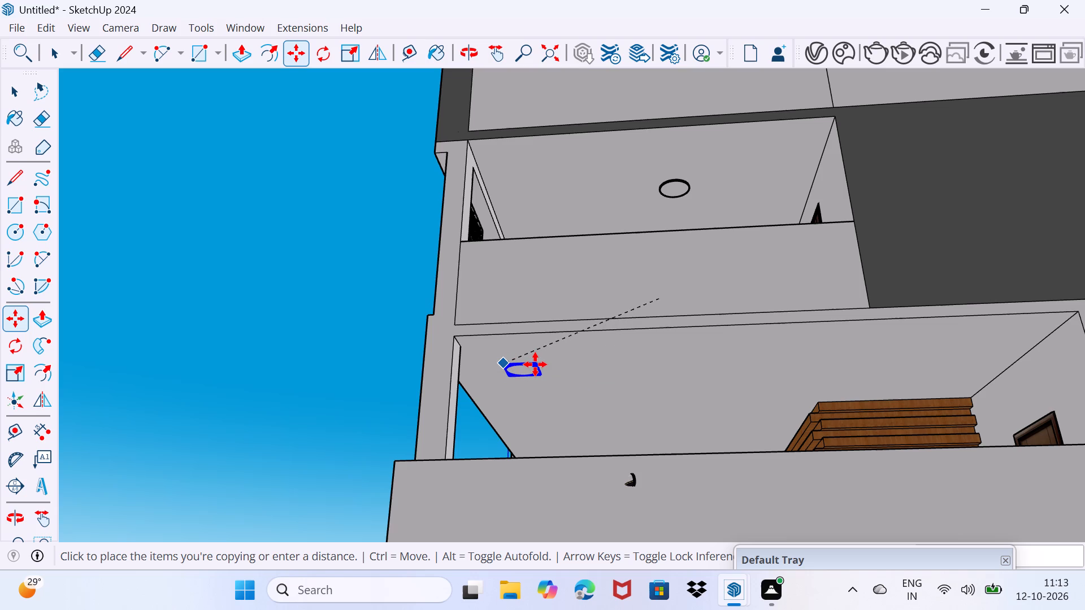
Place a copy of the car porch ceiling light at the same spot, seated against the porch ceiling by its corner.
{"action": "scroll", "coordinate": [535, 364], "scroll_direction": "up", "scroll_amount": 18}
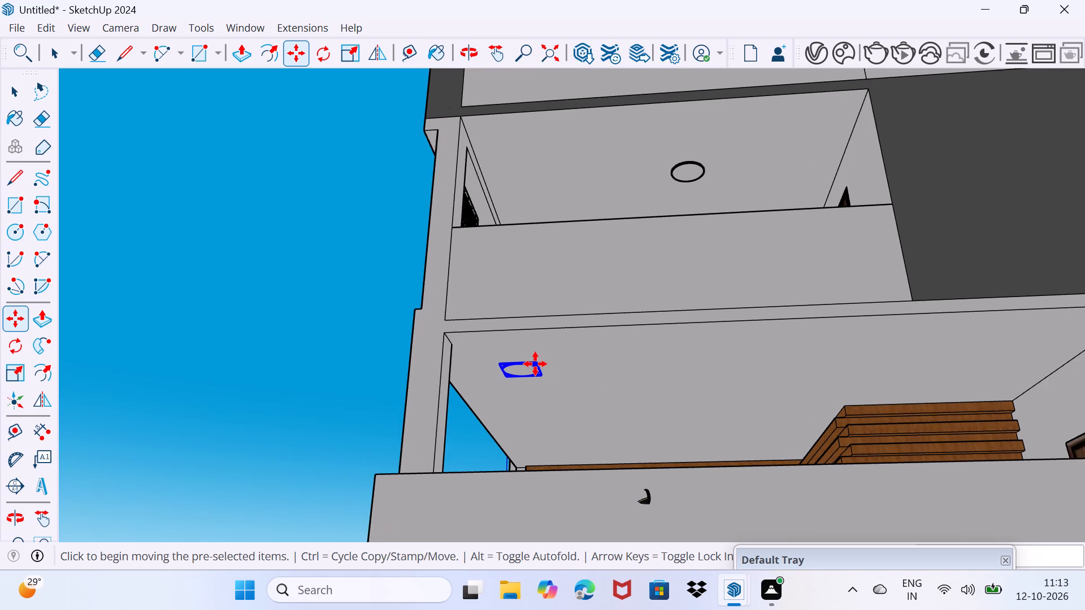
{"action": "scroll", "coordinate": [535, 364], "scroll_direction": "up", "scroll_amount": 13}
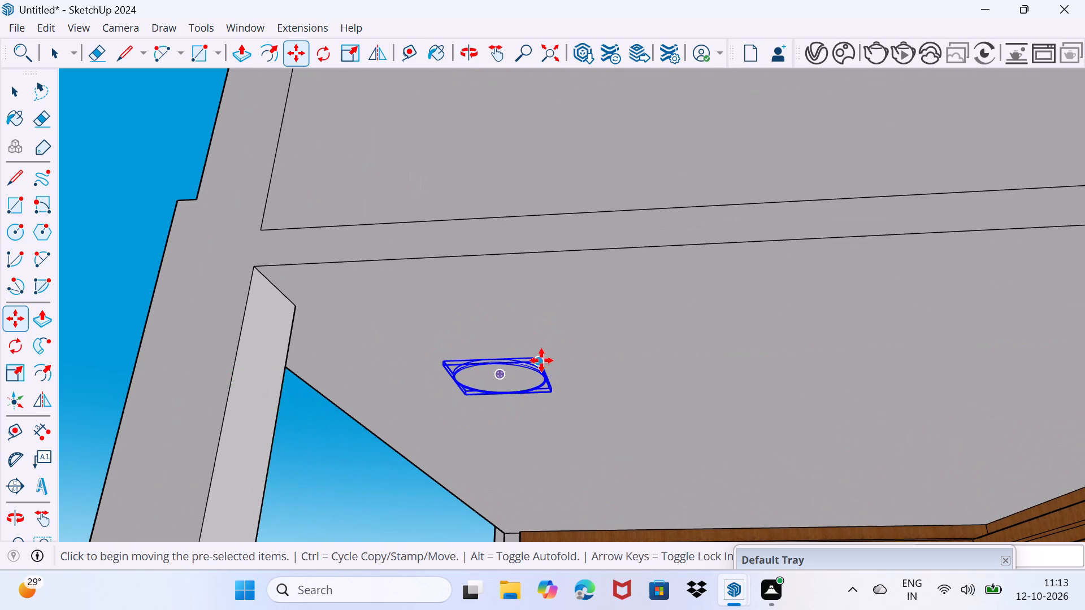
{"action": "left_click", "coordinate": [541, 360]}
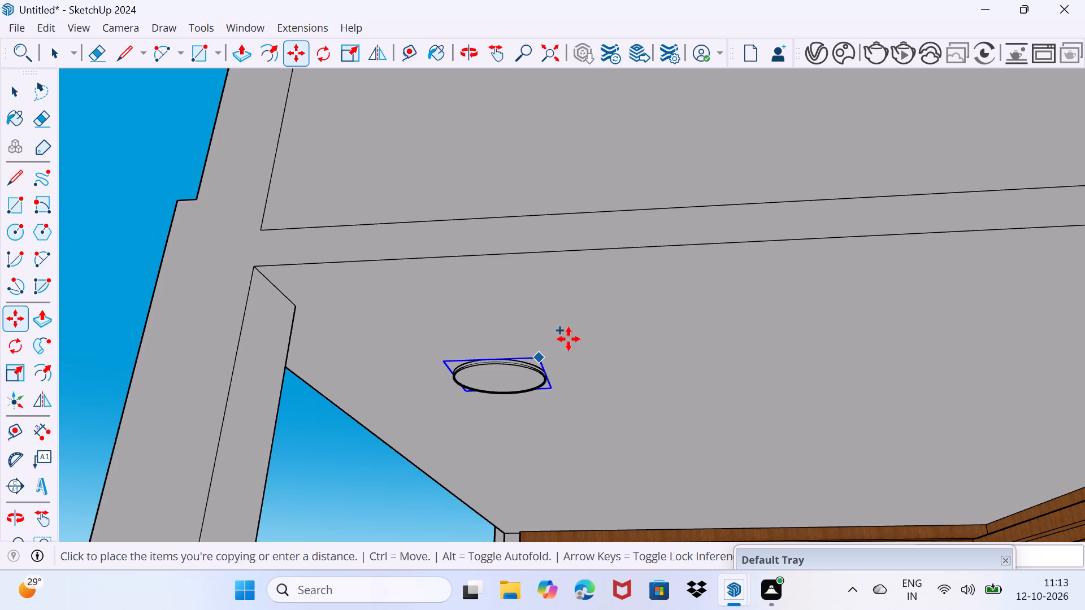
{"action": "left_click", "coordinate": [541, 358]}
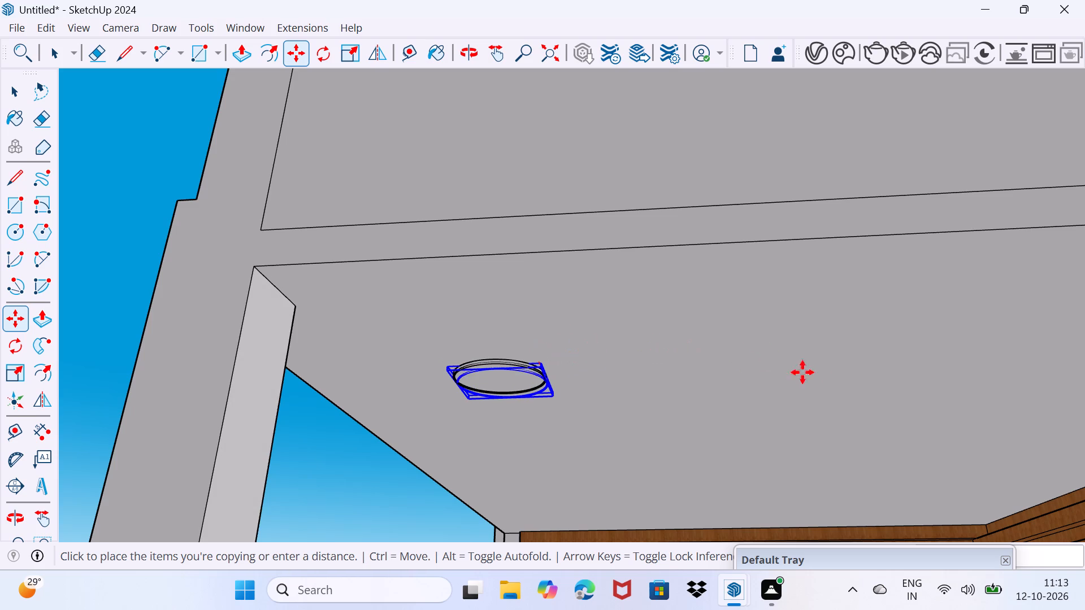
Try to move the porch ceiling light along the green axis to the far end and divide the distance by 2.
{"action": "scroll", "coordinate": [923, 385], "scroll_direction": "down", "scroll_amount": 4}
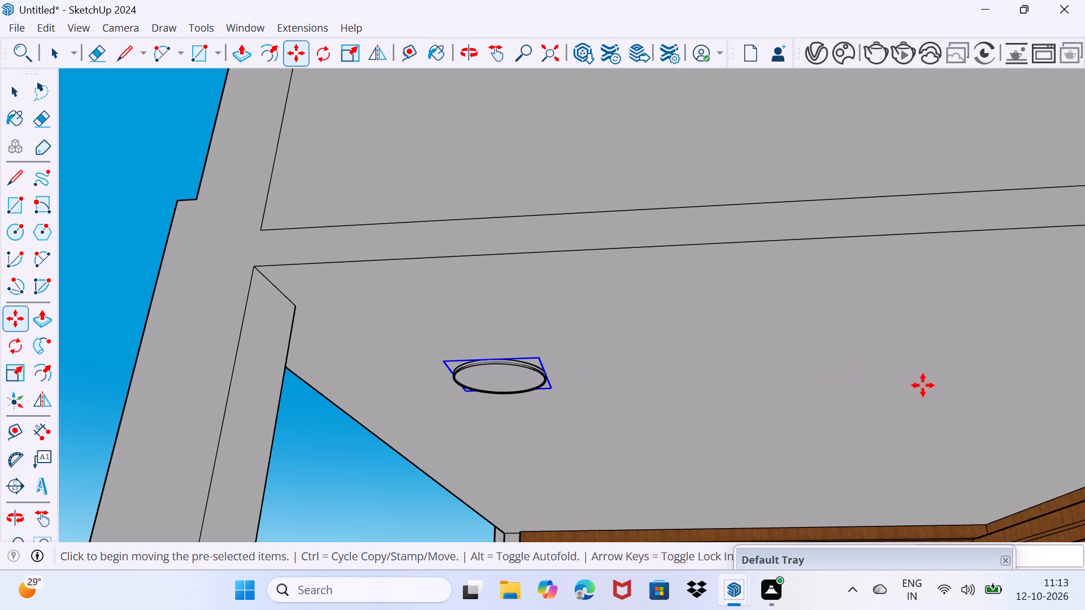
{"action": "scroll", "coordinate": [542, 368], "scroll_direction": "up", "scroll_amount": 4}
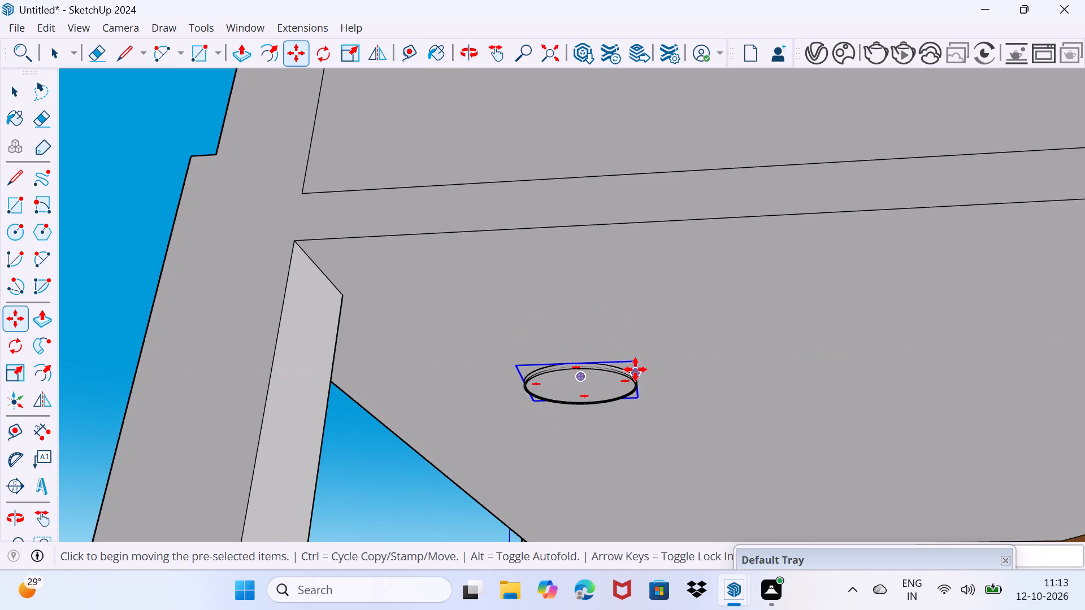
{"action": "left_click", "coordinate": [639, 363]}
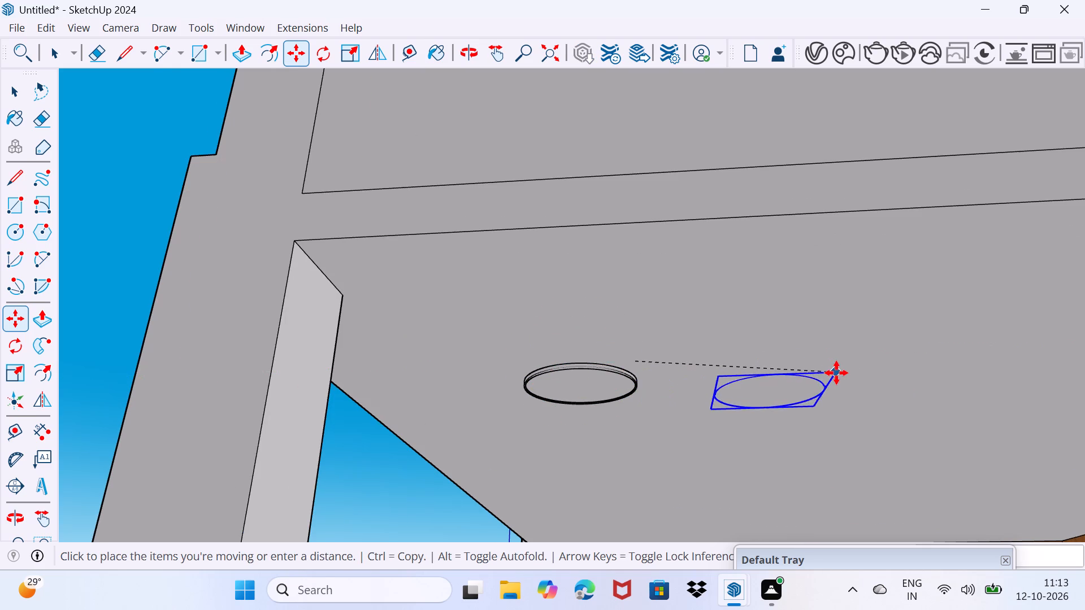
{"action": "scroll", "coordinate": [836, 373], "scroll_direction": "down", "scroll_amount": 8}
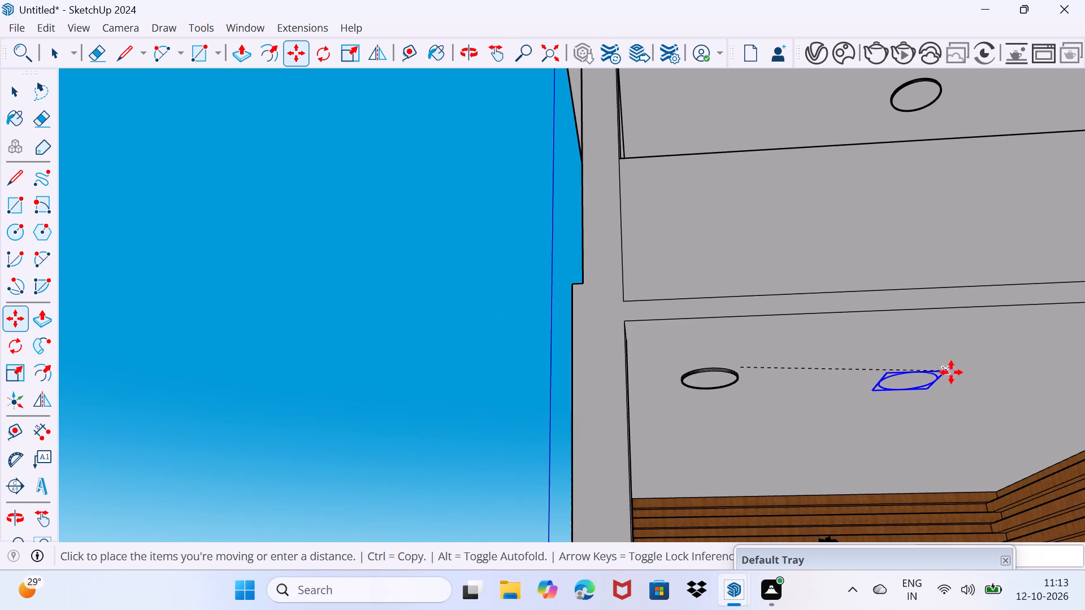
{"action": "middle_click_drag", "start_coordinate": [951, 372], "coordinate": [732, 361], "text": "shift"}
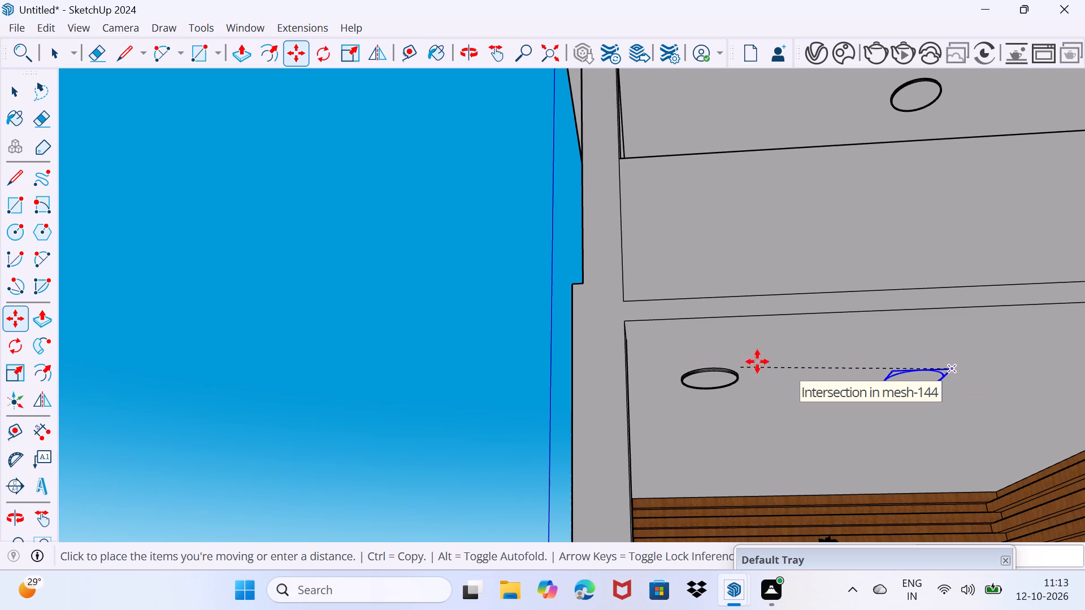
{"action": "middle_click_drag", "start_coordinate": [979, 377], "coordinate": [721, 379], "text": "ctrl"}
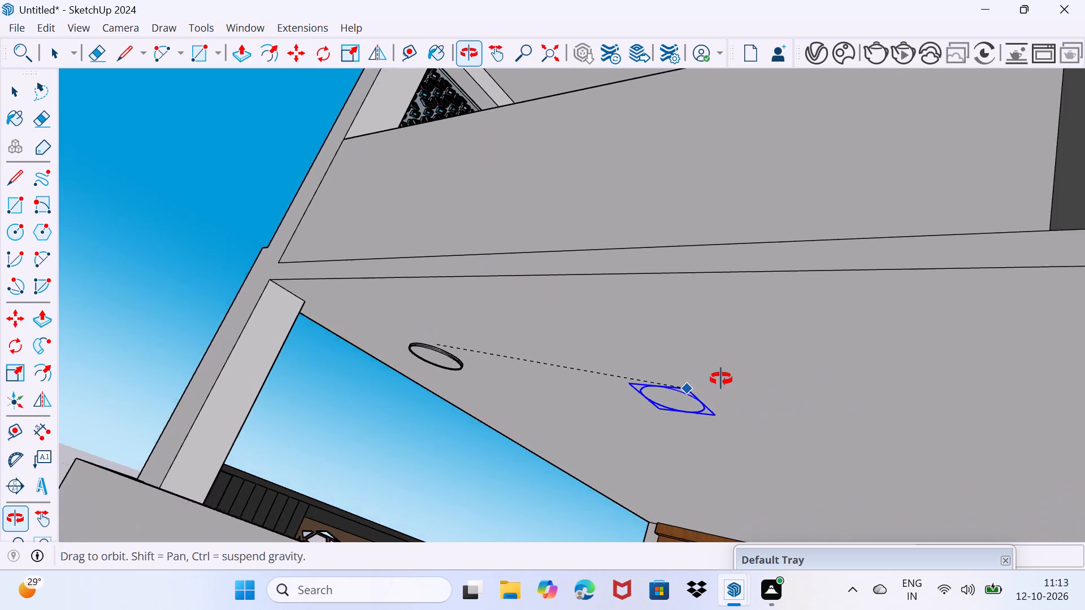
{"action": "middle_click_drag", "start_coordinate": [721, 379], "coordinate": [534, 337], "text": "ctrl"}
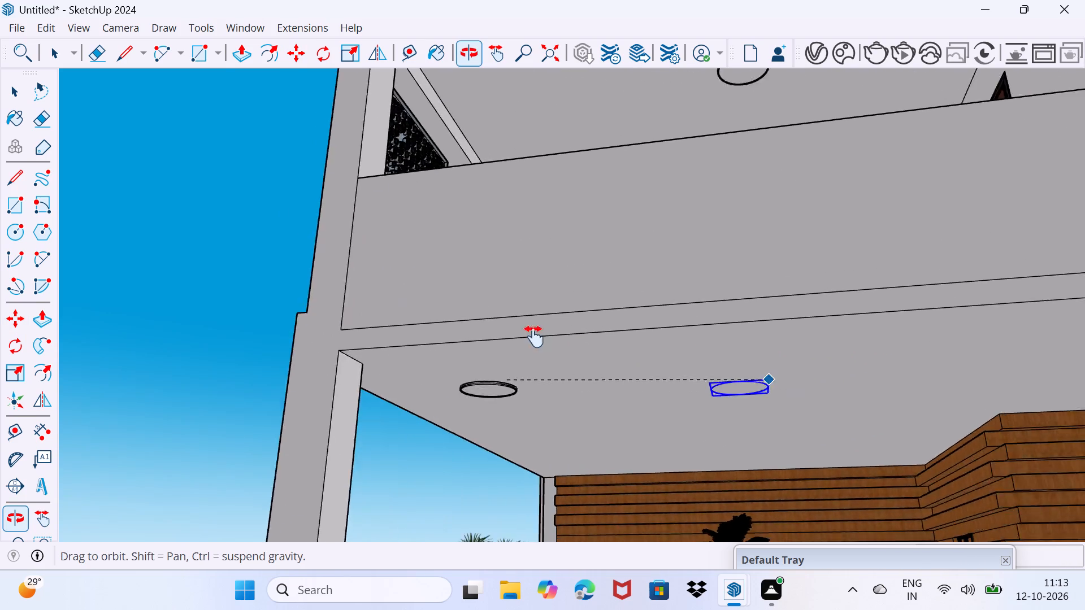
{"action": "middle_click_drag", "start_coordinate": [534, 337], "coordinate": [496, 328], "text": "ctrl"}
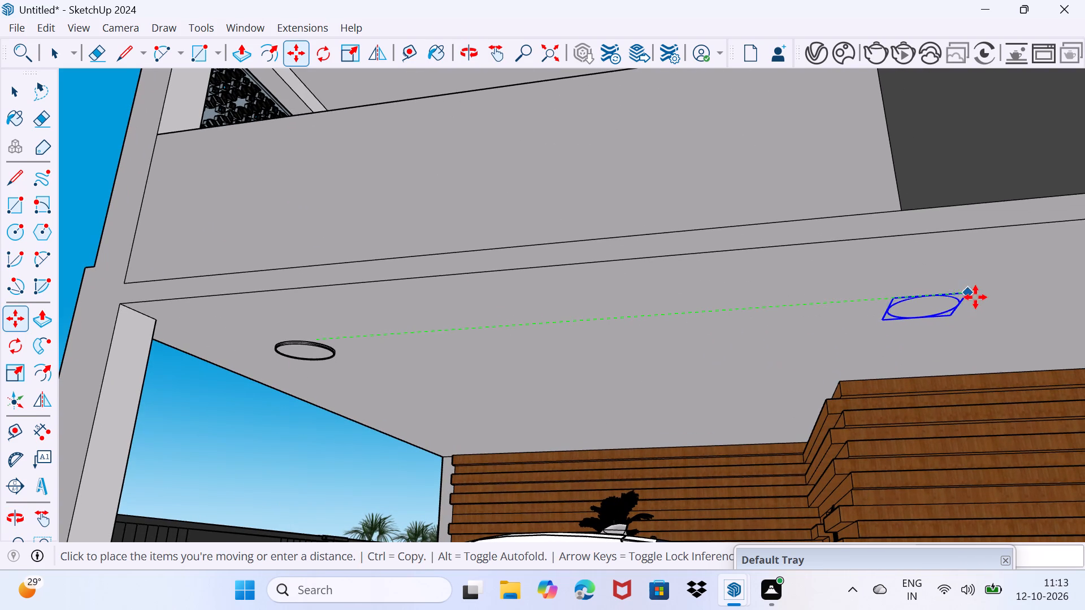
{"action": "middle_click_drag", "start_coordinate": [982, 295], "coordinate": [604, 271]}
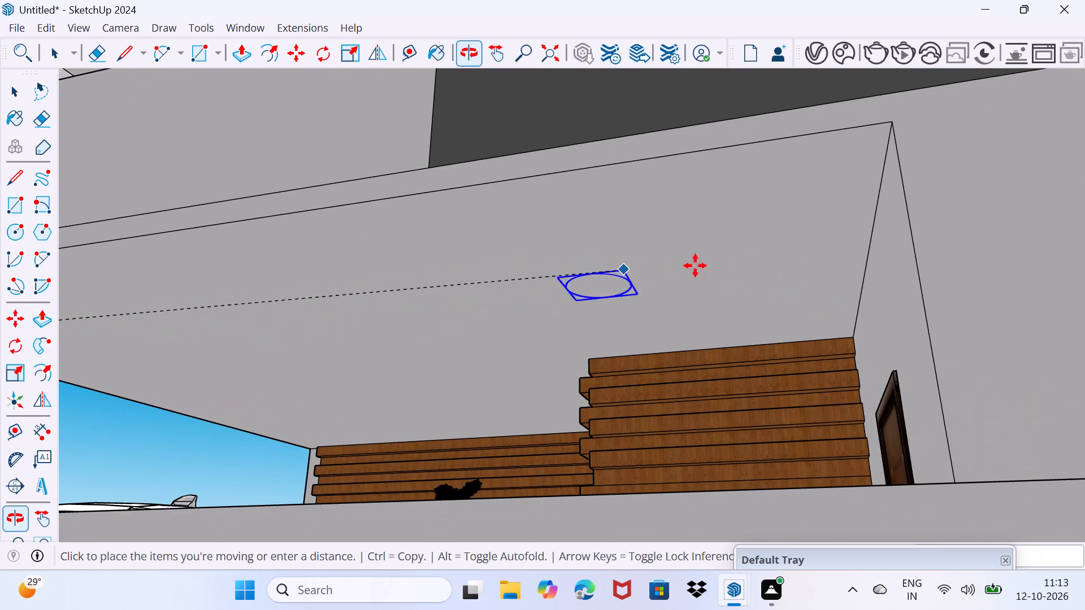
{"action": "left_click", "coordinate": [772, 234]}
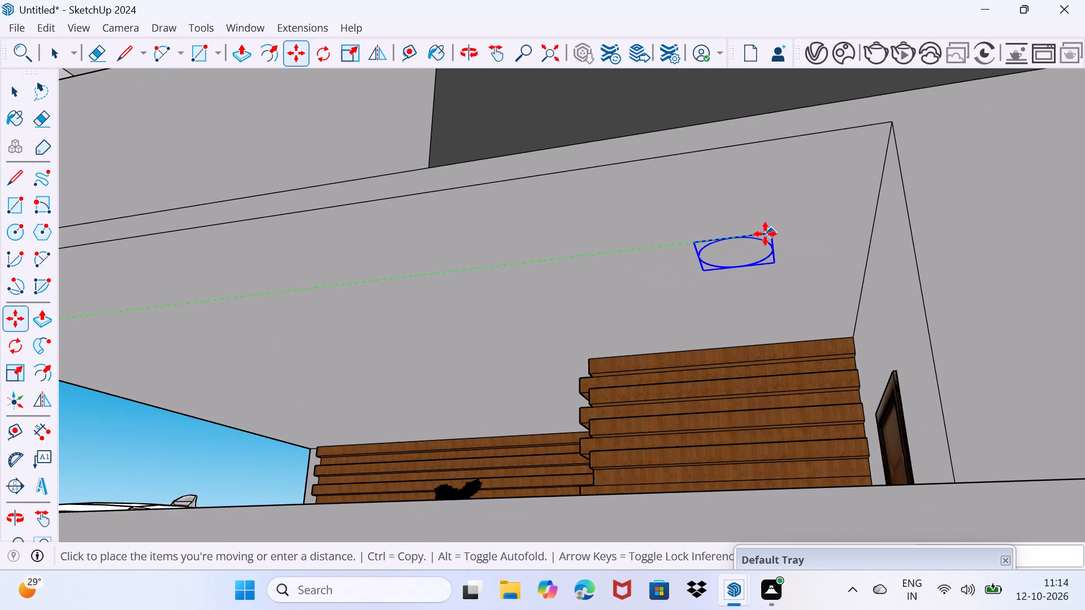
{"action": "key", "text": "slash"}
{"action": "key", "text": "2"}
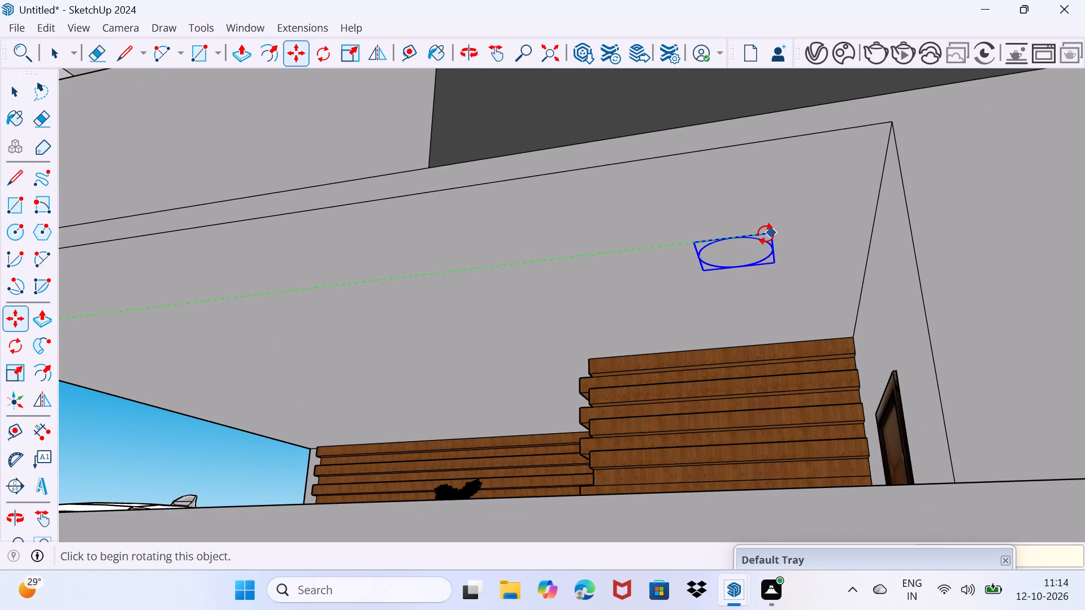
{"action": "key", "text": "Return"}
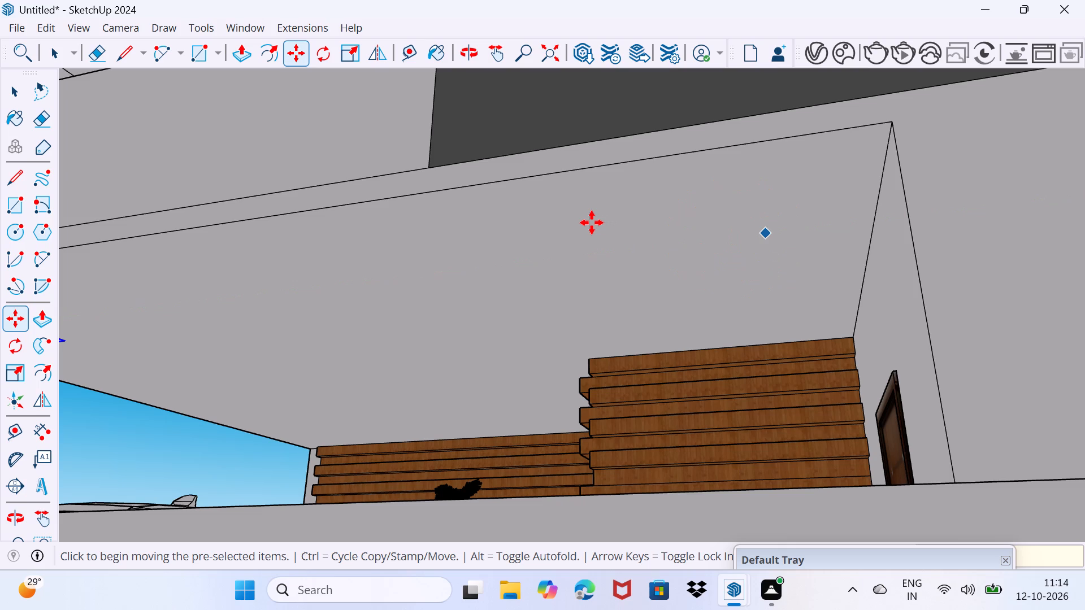
Copy the porch ceiling light along the green axis to the ceiling end near the wooden door, divide the distance by 2, and deselect.
{"action": "scroll", "coordinate": [663, 252], "scroll_direction": "down", "scroll_amount": 9}
{"action": "scroll", "coordinate": [558, 258], "scroll_direction": "down", "scroll_amount": 5}
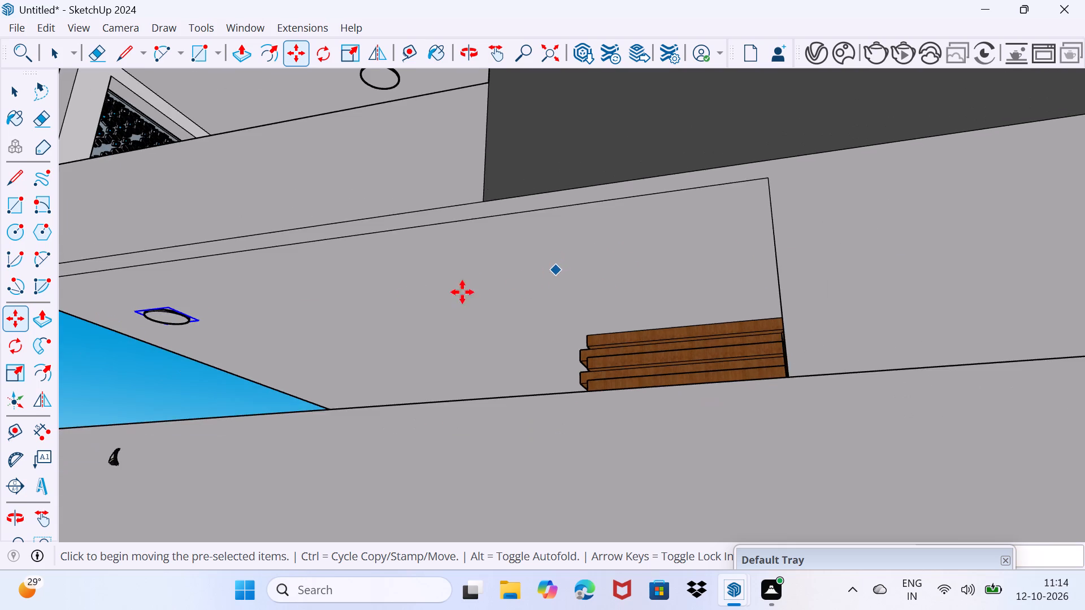
{"action": "middle_click_drag", "start_coordinate": [268, 317], "coordinate": [366, 393]}
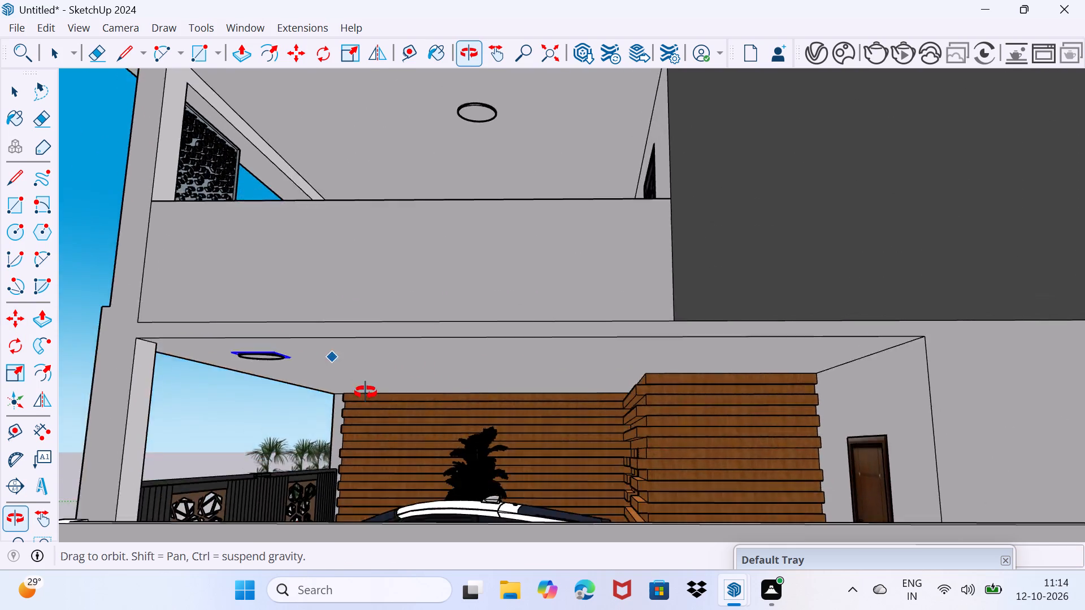
{"action": "middle_click_drag", "start_coordinate": [366, 393], "coordinate": [393, 335]}
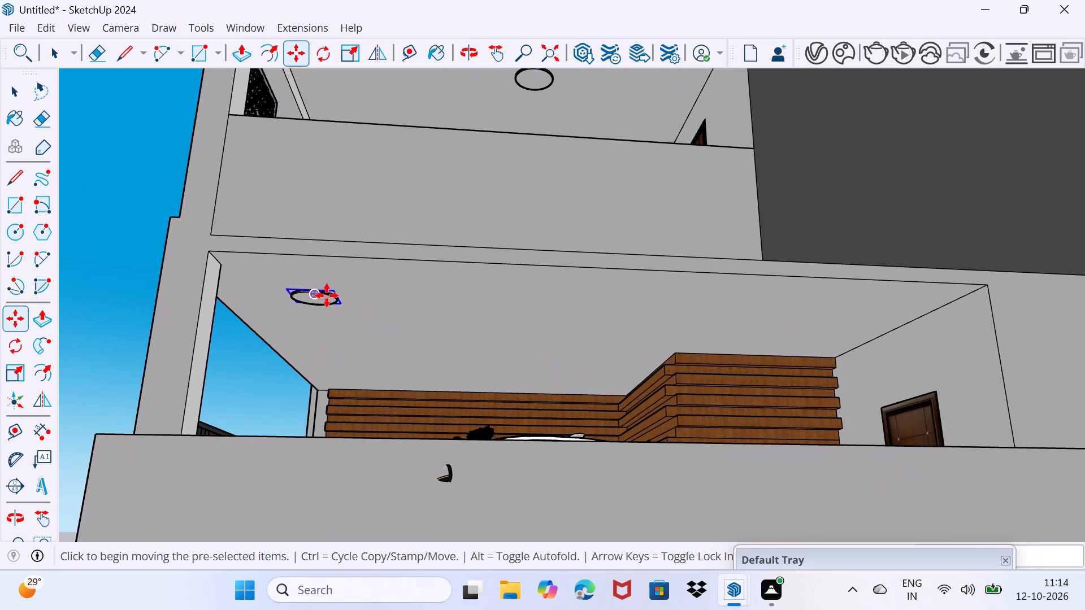
{"action": "scroll", "coordinate": [331, 295], "scroll_direction": "up", "scroll_amount": 9}
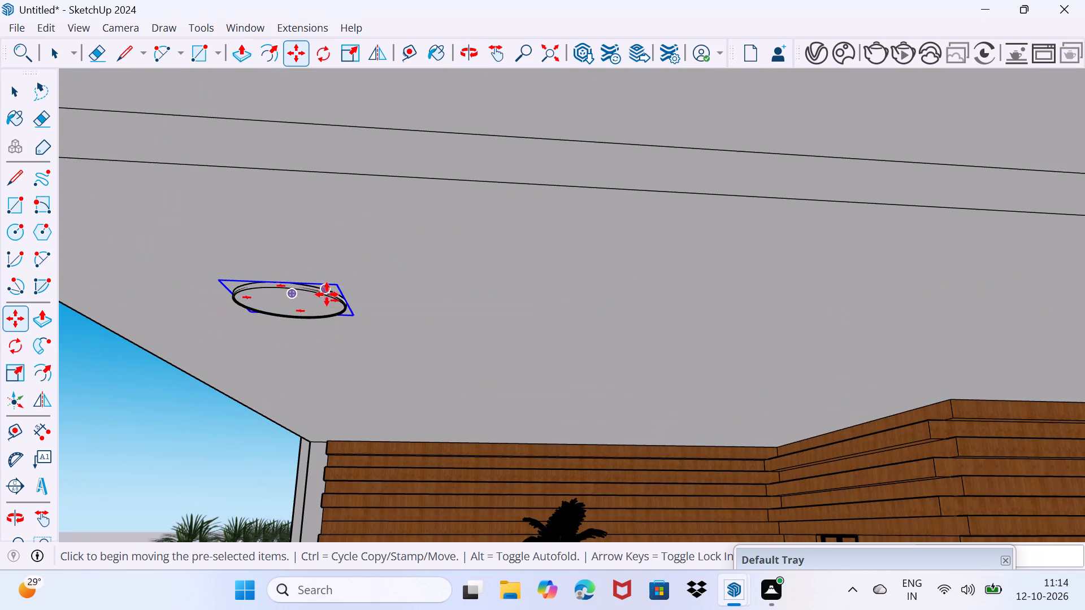
{"action": "scroll", "coordinate": [325, 294], "scroll_direction": "up", "scroll_amount": 5}
{"action": "left_click", "coordinate": [349, 282]}
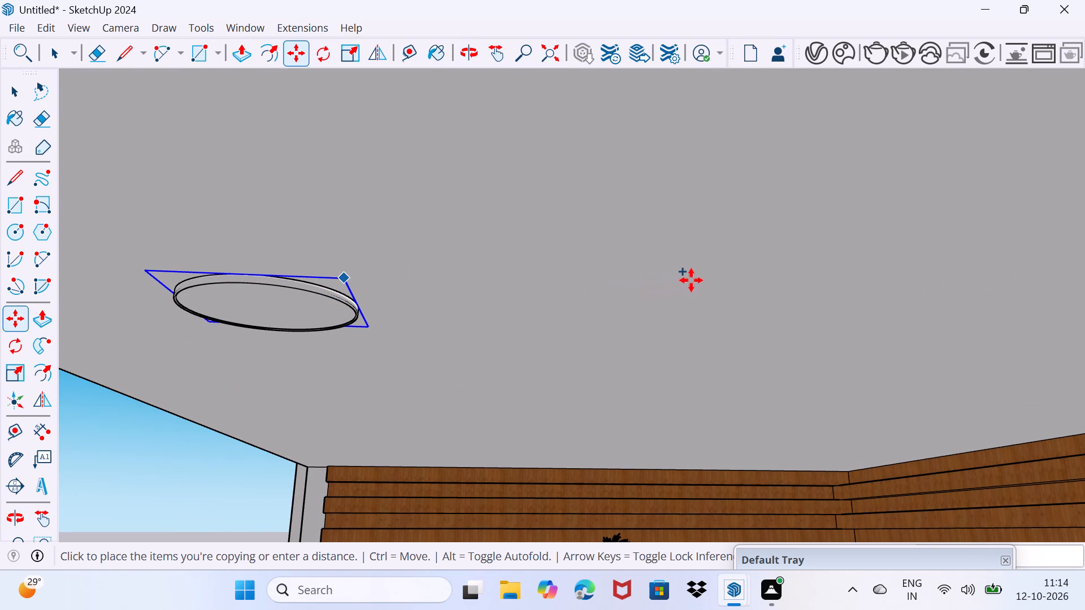
{"action": "scroll", "coordinate": [694, 280], "scroll_direction": "down", "scroll_amount": 2}
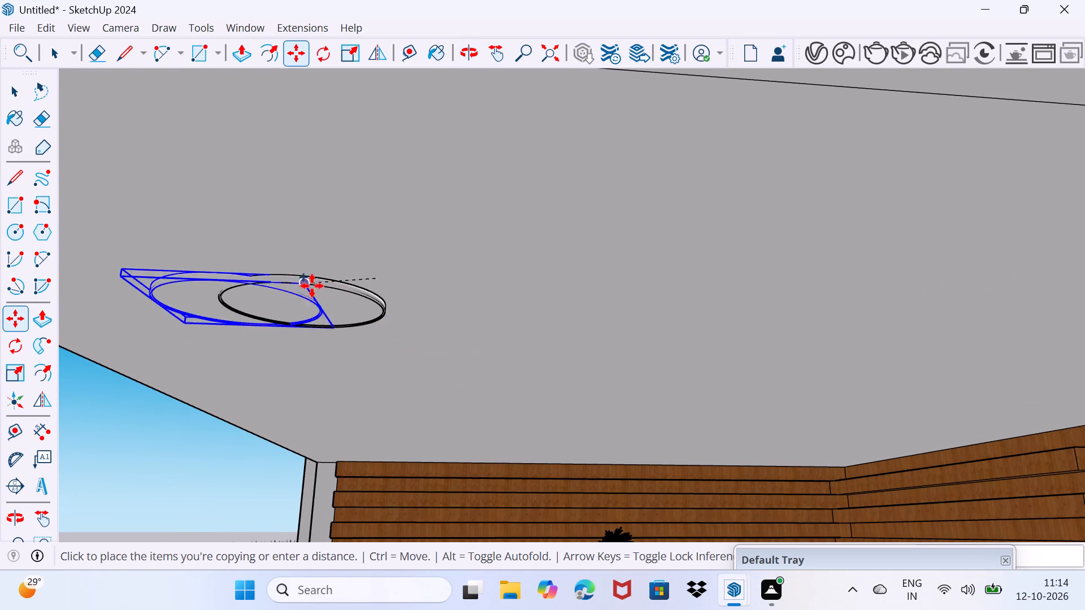
{"action": "scroll", "coordinate": [739, 307], "scroll_direction": "down", "scroll_amount": 14}
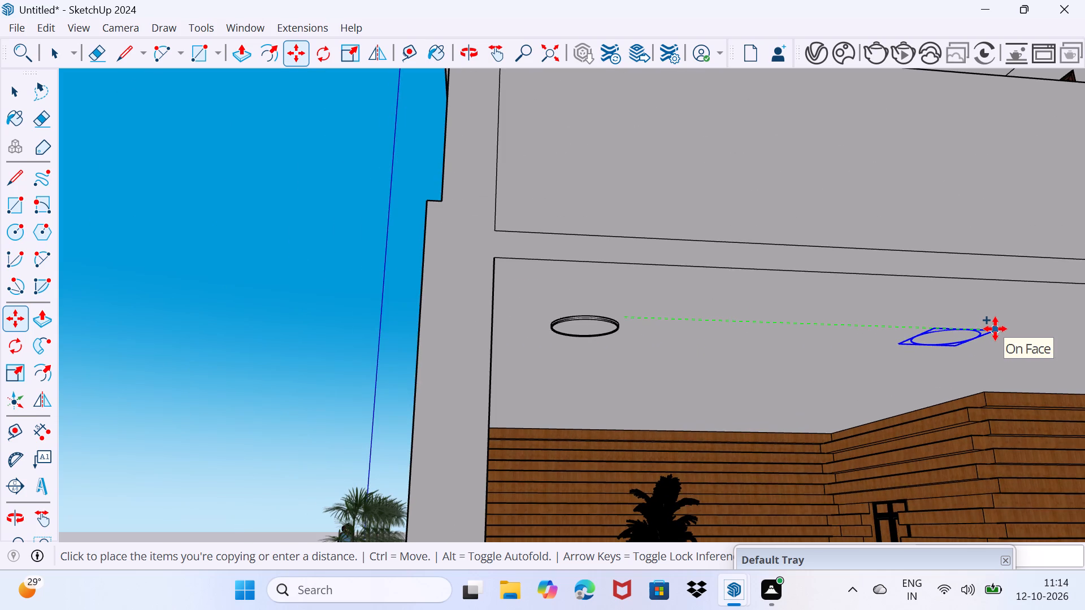
{"action": "middle_click_drag", "start_coordinate": [995, 329], "coordinate": [488, 284], "text": "shift"}
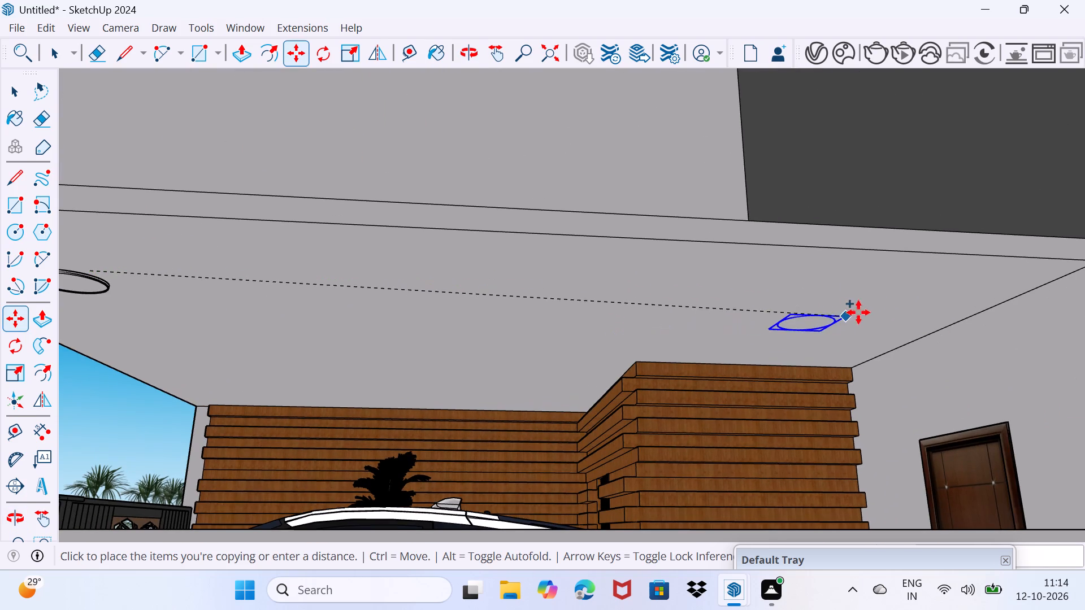
{"action": "left_click", "coordinate": [915, 303]}
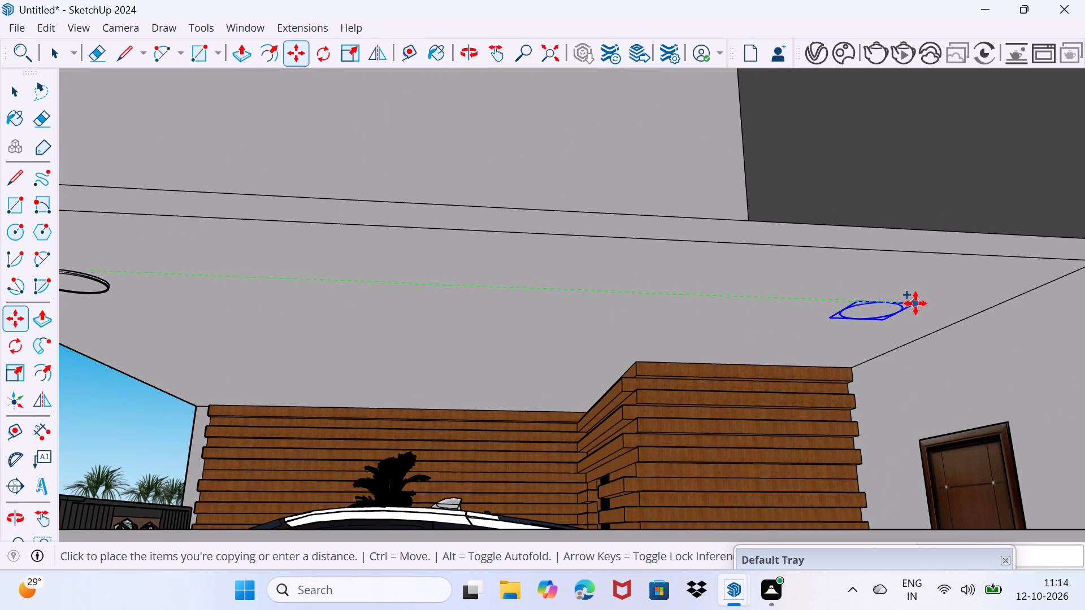
{"action": "key", "text": "slash"}
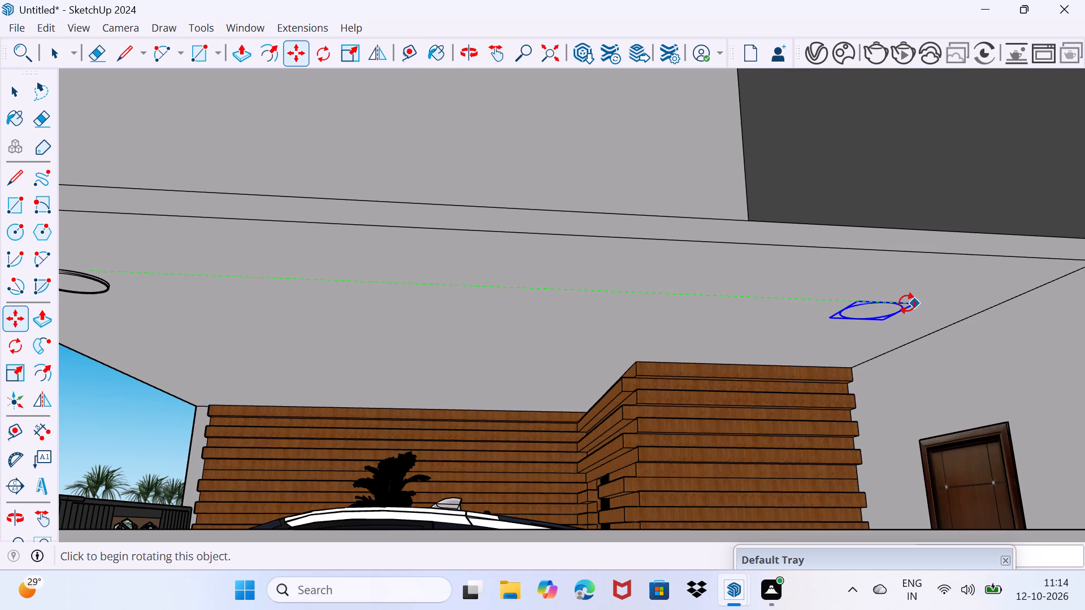
{"action": "key", "text": "2"}
{"action": "key", "text": "Return"}
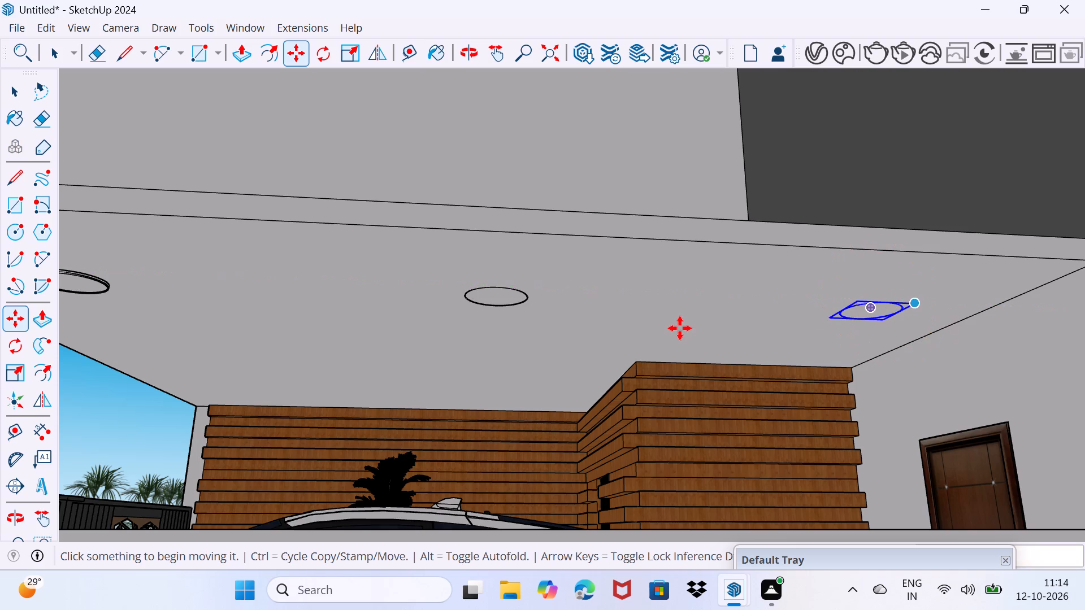
{"action": "key", "text": "space"}
{"action": "key", "text": "space"}
{"action": "key", "text": "space"}
{"action": "key", "text": "space"}
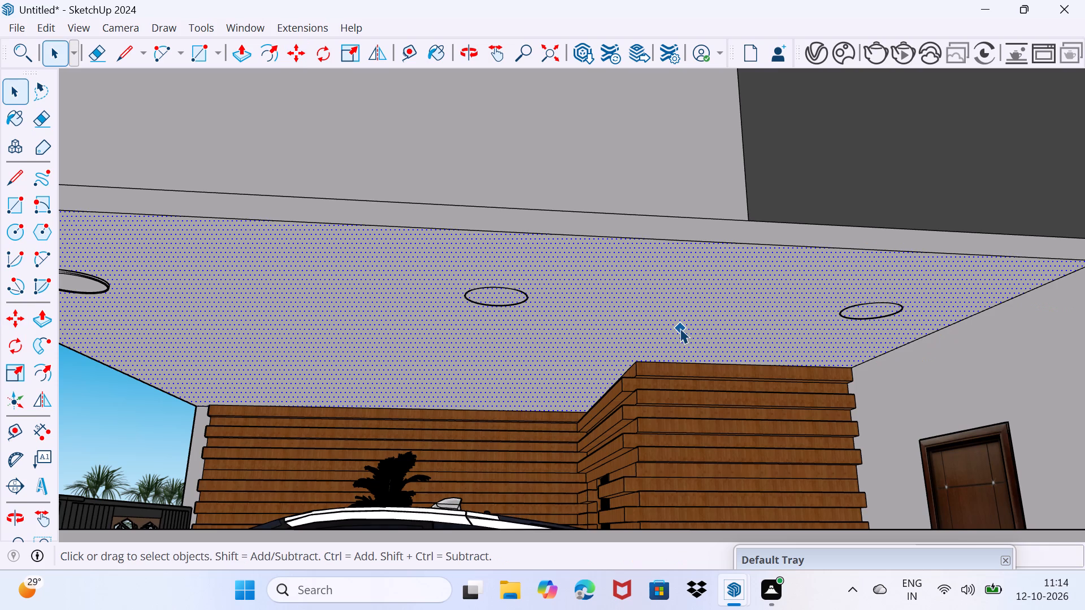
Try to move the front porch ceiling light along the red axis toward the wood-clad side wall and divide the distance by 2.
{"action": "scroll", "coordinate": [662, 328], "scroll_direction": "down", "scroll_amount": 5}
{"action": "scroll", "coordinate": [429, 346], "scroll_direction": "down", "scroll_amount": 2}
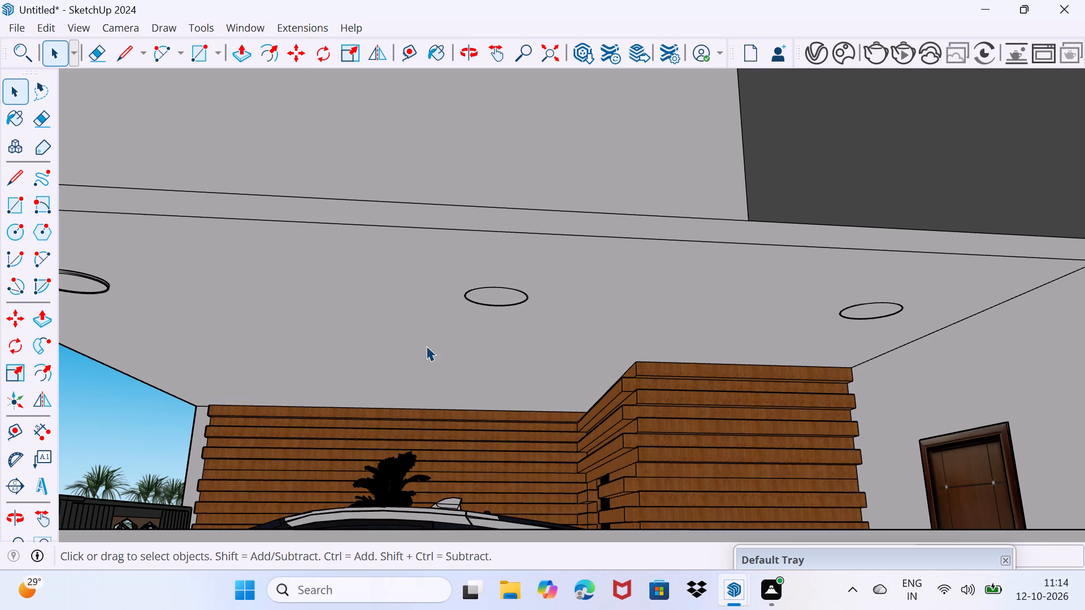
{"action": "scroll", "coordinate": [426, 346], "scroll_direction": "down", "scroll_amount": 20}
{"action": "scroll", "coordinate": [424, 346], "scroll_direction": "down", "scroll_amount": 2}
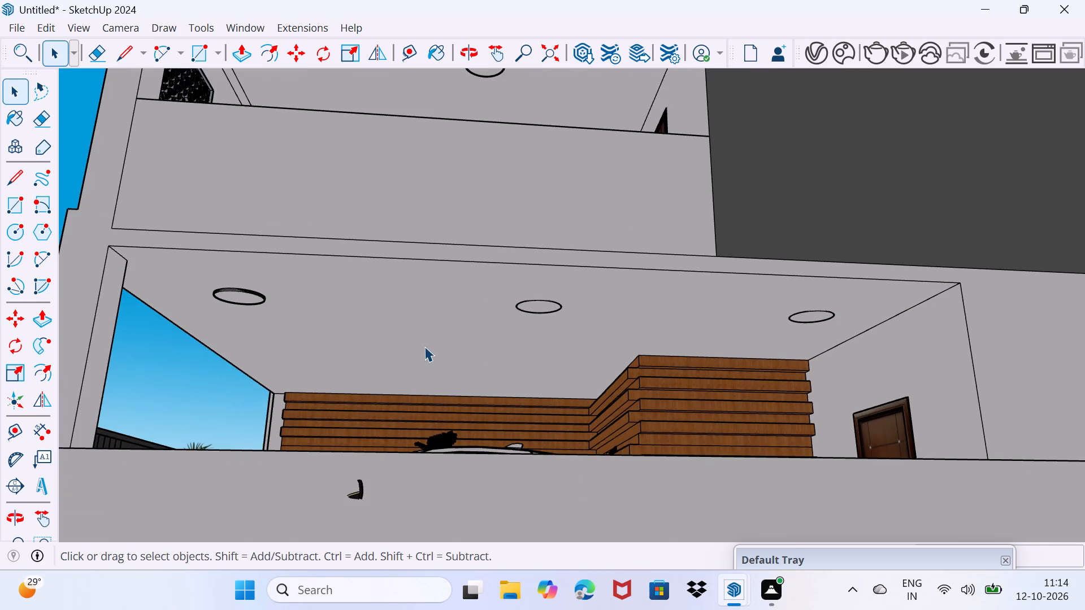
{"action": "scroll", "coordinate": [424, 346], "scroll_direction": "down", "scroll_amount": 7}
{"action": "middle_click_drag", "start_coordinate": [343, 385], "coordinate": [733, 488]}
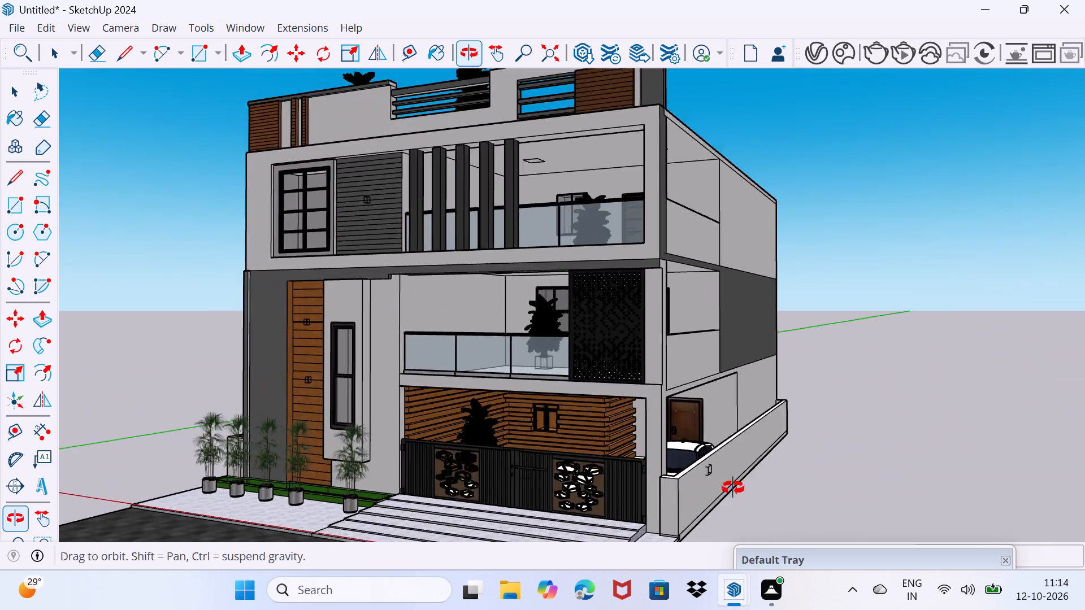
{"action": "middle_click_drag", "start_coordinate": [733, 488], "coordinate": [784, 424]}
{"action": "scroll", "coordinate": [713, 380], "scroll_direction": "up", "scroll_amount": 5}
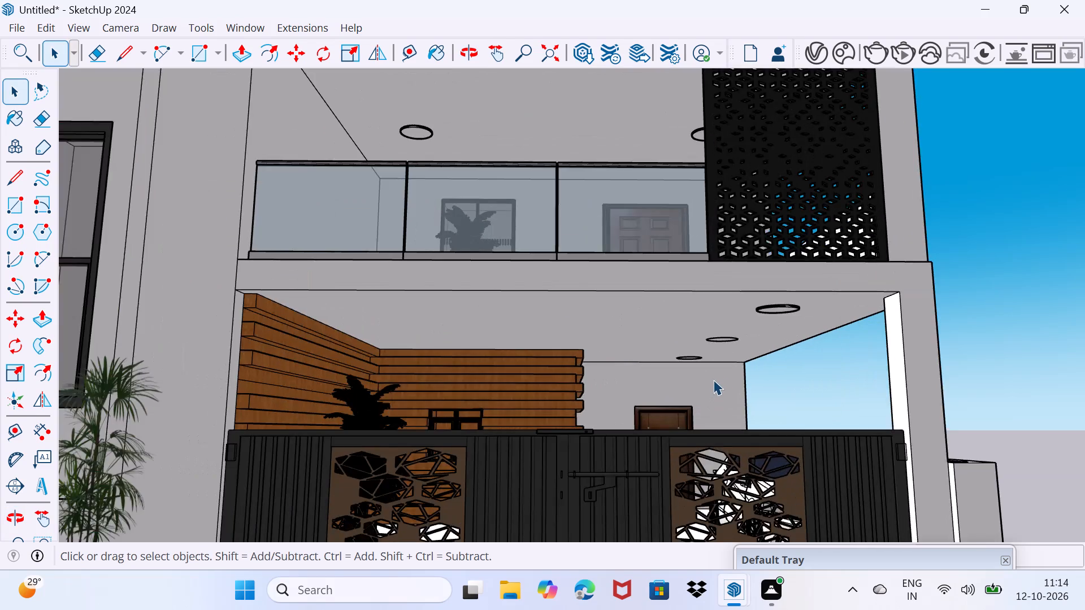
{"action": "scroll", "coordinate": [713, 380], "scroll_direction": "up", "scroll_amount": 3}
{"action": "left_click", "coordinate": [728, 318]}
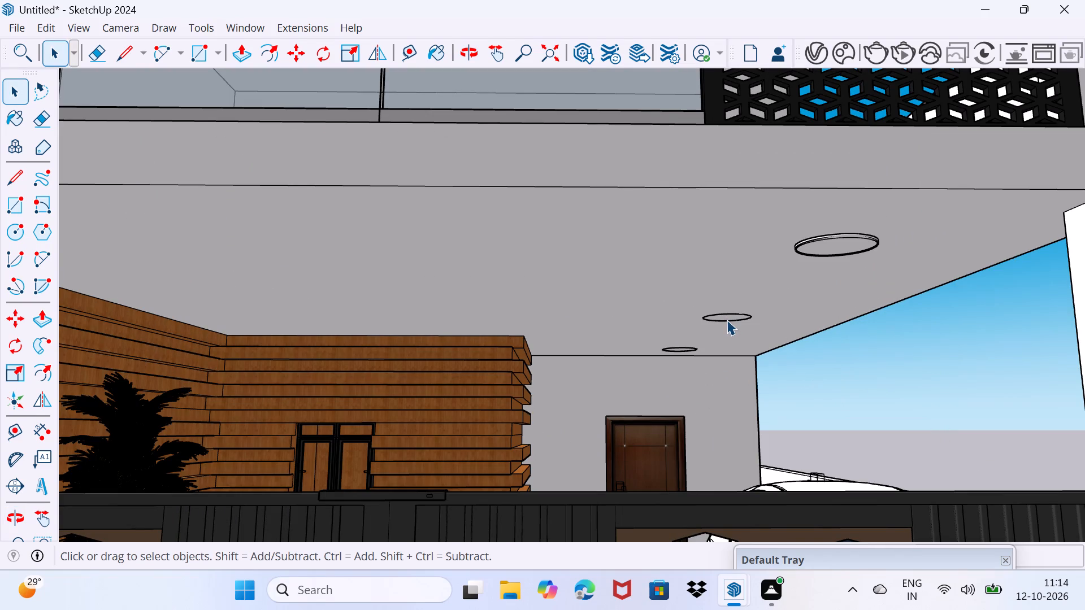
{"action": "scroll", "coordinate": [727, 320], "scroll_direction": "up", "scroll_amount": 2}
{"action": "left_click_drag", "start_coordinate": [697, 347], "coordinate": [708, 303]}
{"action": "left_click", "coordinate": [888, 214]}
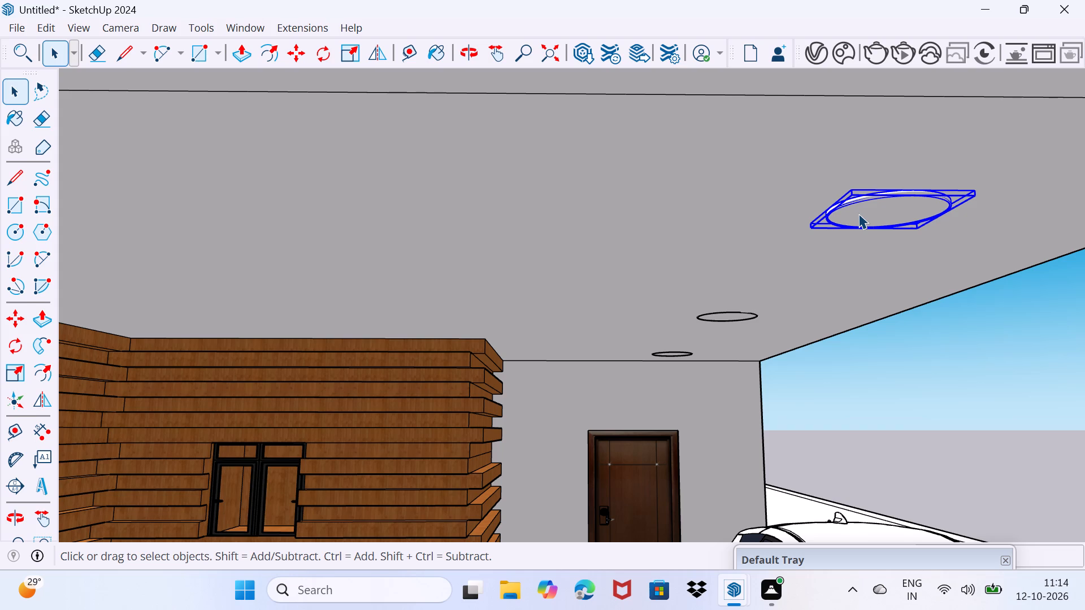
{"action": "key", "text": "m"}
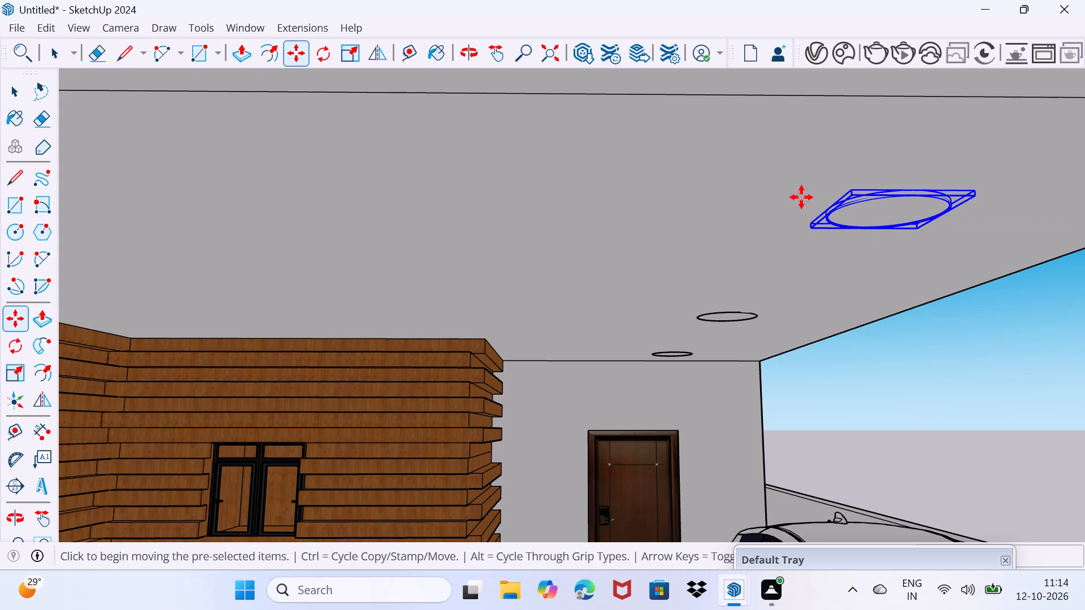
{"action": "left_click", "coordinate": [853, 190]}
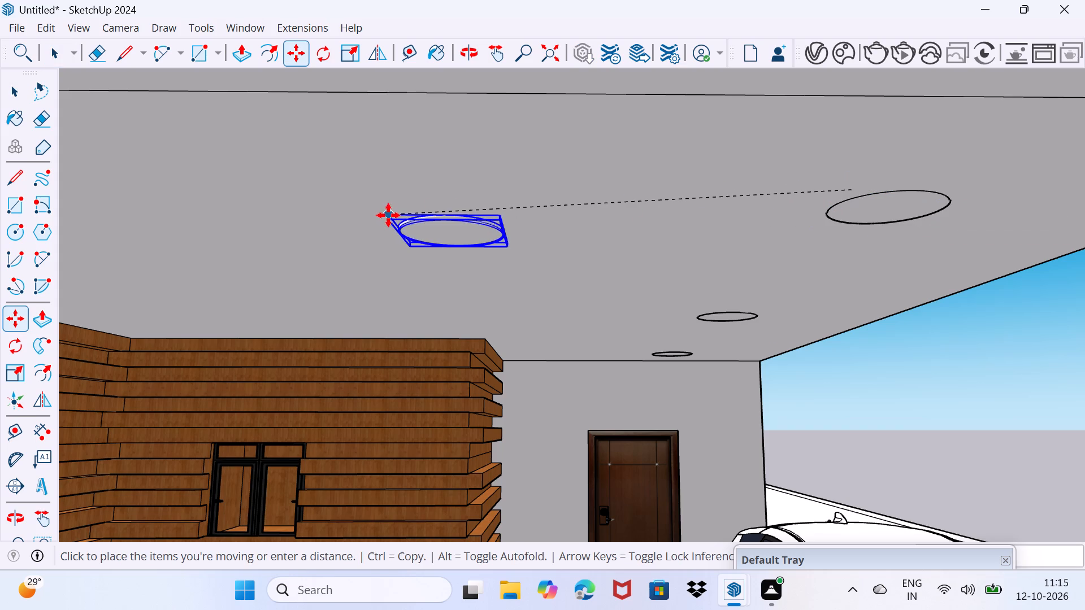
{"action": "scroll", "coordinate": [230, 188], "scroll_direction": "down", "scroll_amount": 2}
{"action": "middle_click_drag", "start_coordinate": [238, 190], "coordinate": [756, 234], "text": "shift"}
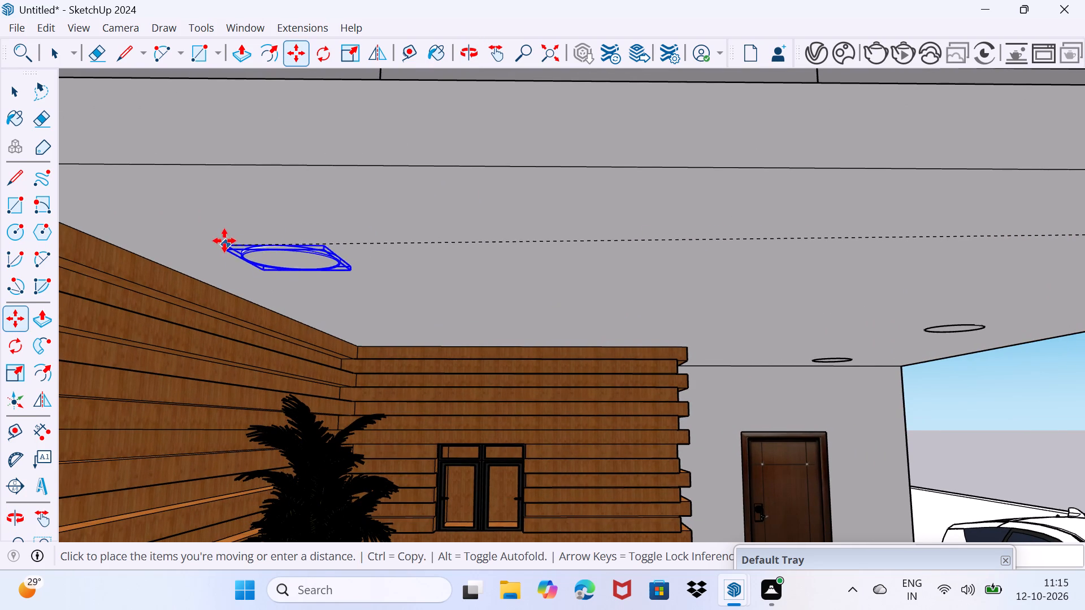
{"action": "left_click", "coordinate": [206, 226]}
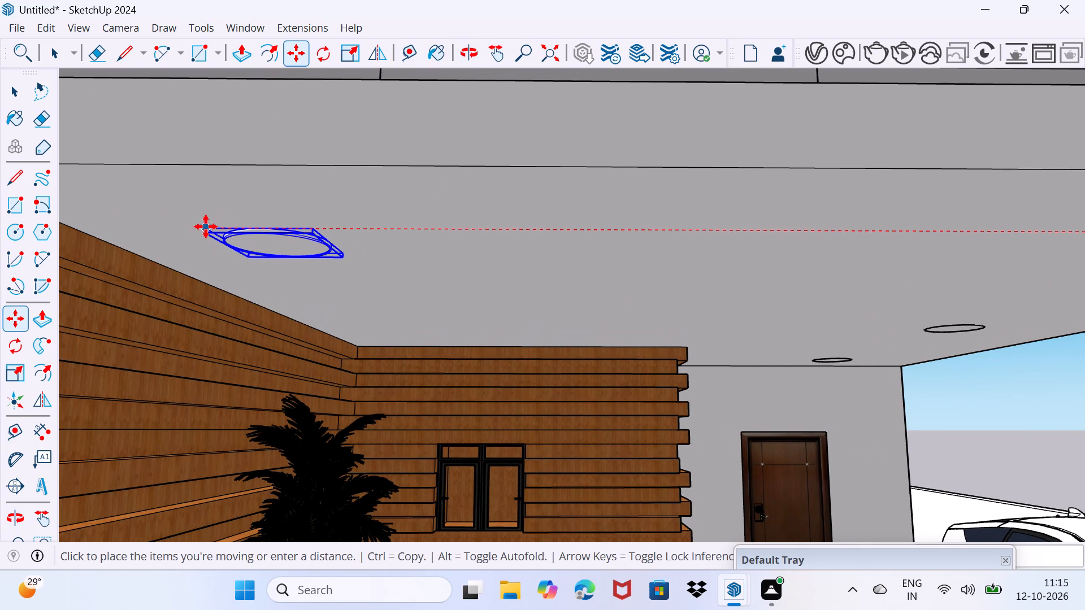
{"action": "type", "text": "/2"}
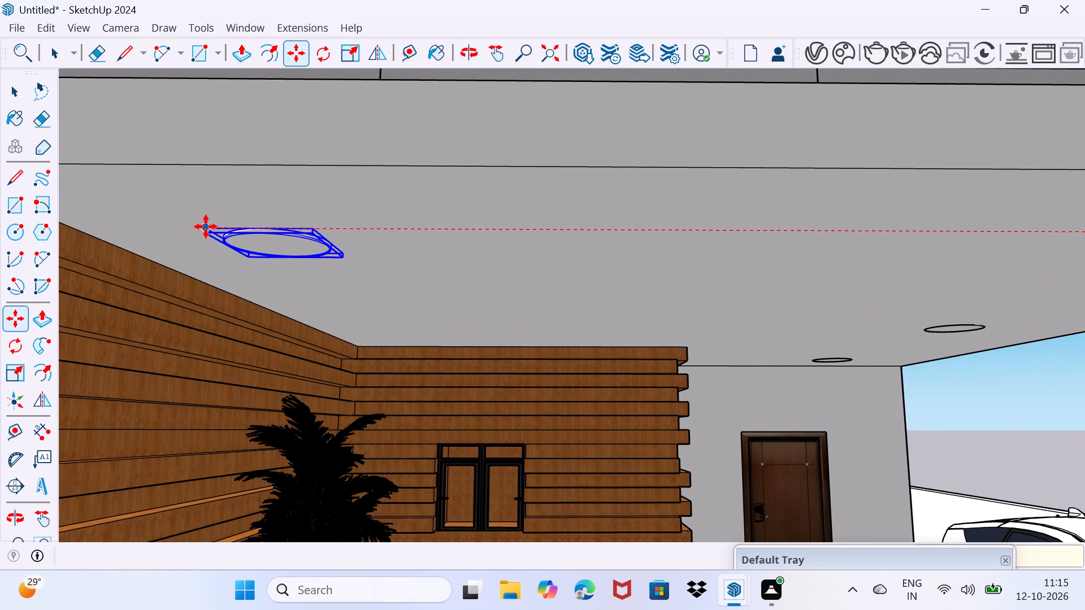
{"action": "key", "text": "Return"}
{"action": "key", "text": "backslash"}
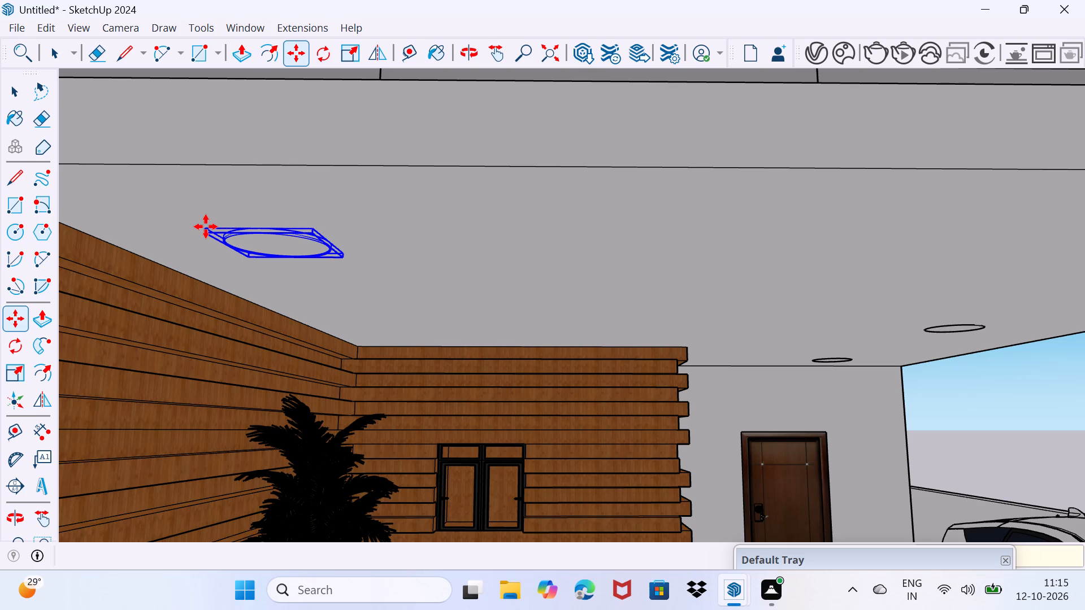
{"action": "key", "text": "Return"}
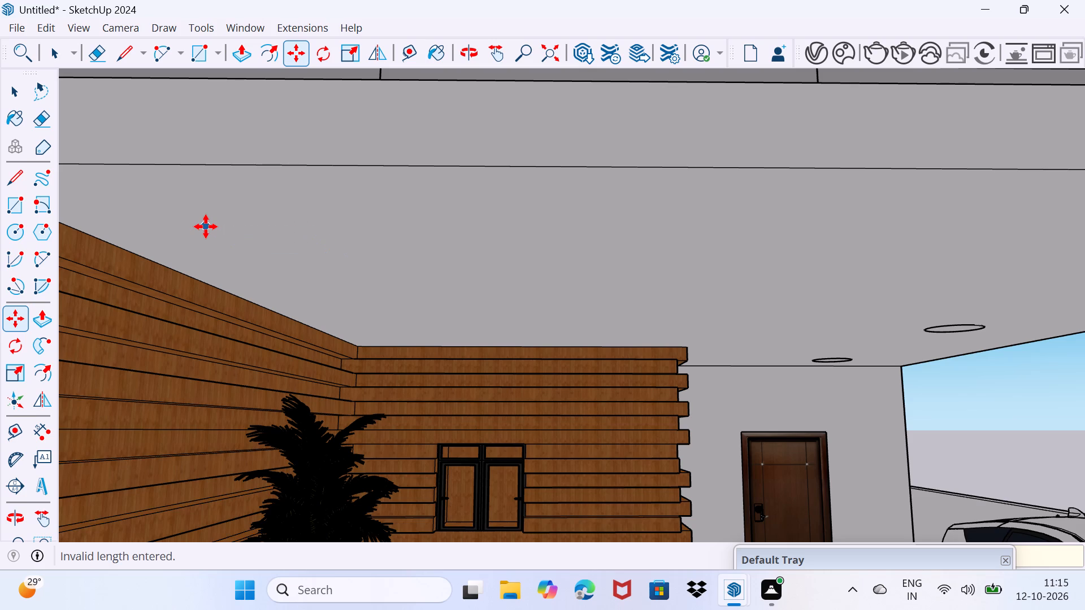
Copy the front porch ceiling light along the red axis to the wood-clad wall end, divide the distance by 2, and deselect.
{"action": "scroll", "coordinate": [258, 291], "scroll_direction": "down", "scroll_amount": 9}
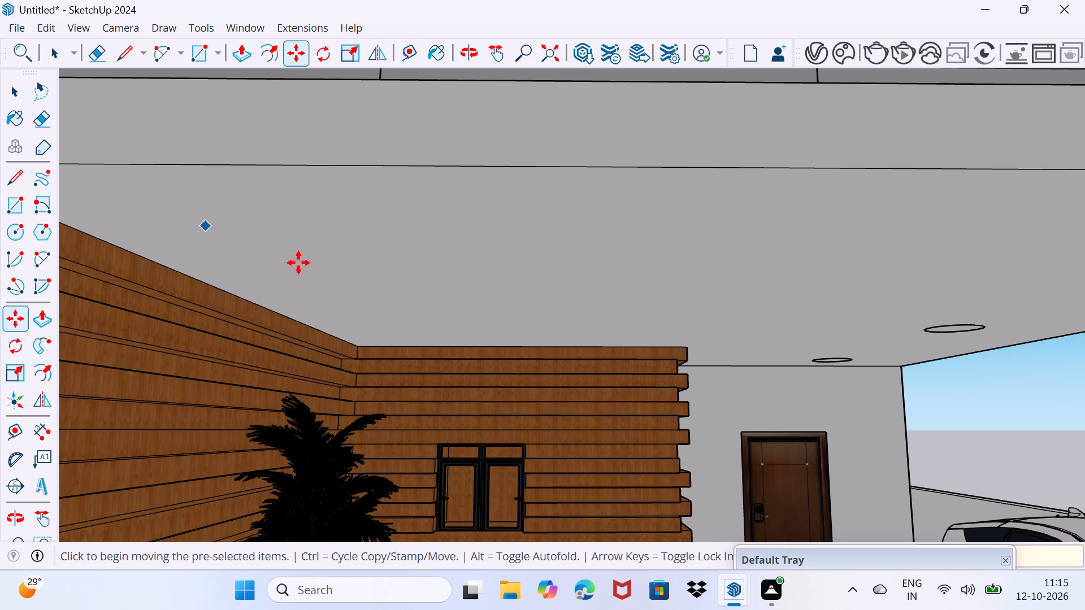
{"action": "scroll", "coordinate": [379, 256], "scroll_direction": "down", "scroll_amount": 5}
{"action": "scroll", "coordinate": [460, 276], "scroll_direction": "down", "scroll_amount": 11}
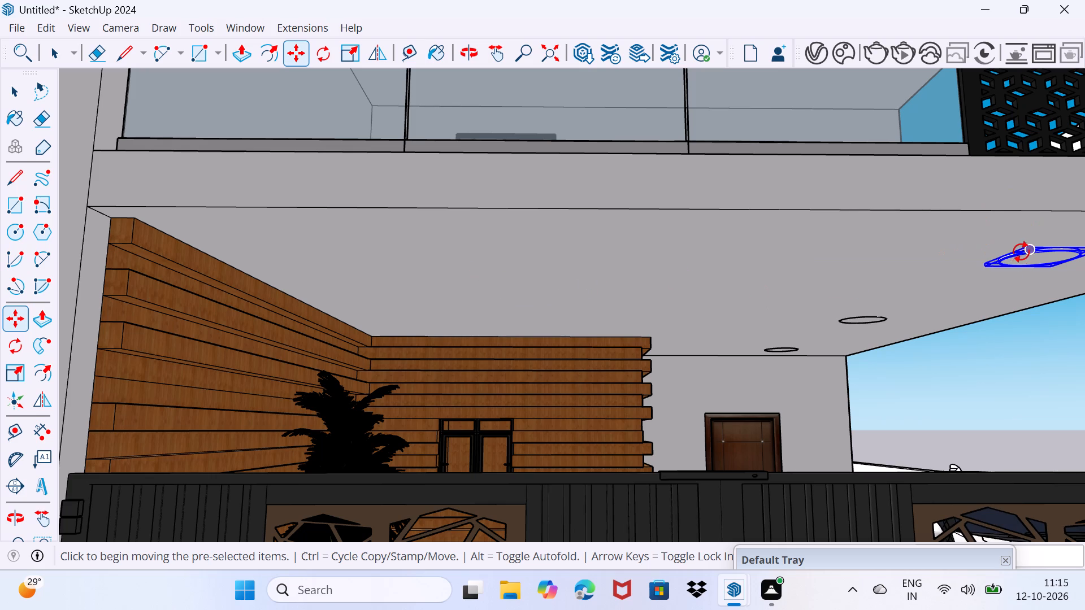
{"action": "scroll", "coordinate": [1018, 253], "scroll_direction": "up", "scroll_amount": 5}
{"action": "middle_click_drag", "start_coordinate": [1045, 253], "coordinate": [1001, 251], "text": "shift"}
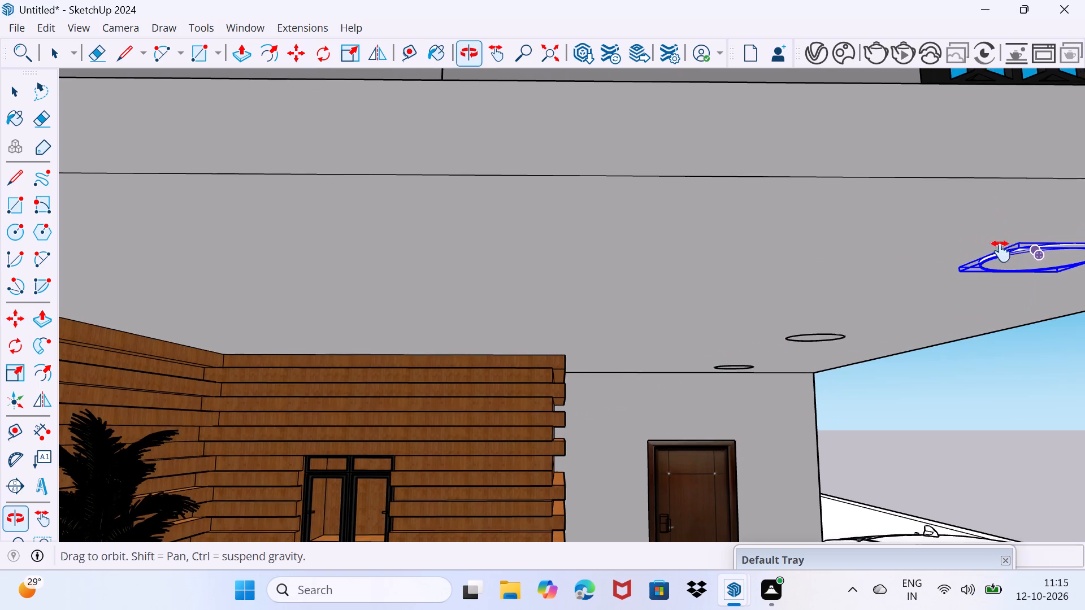
{"action": "middle_click_drag", "start_coordinate": [1001, 251], "coordinate": [899, 238], "text": "shift"}
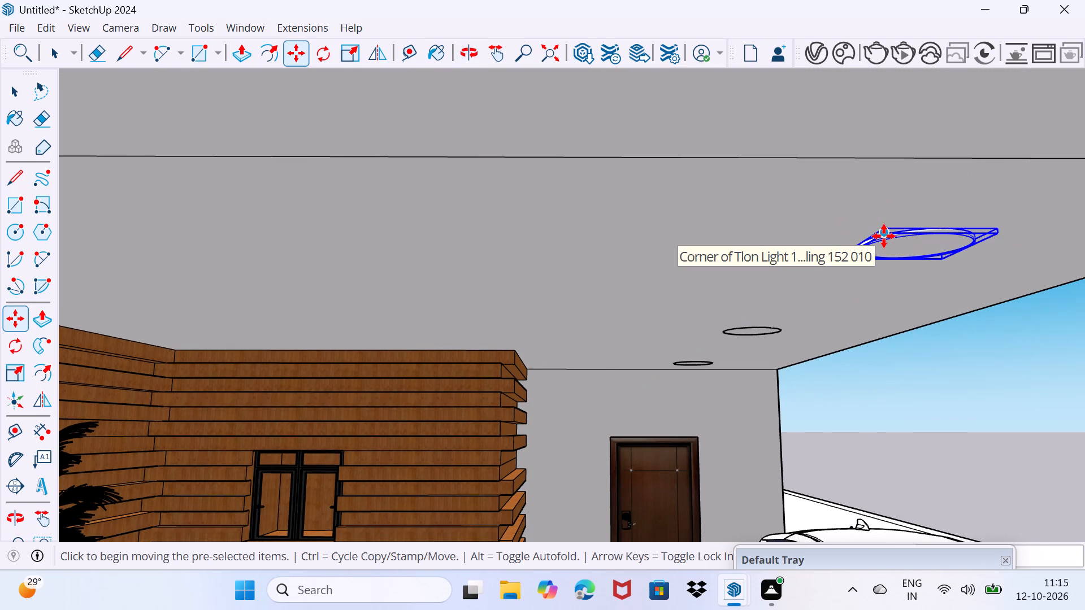
{"action": "left_click", "coordinate": [884, 236]}
{"action": "scroll", "coordinate": [597, 227], "scroll_direction": "down", "scroll_amount": 2}
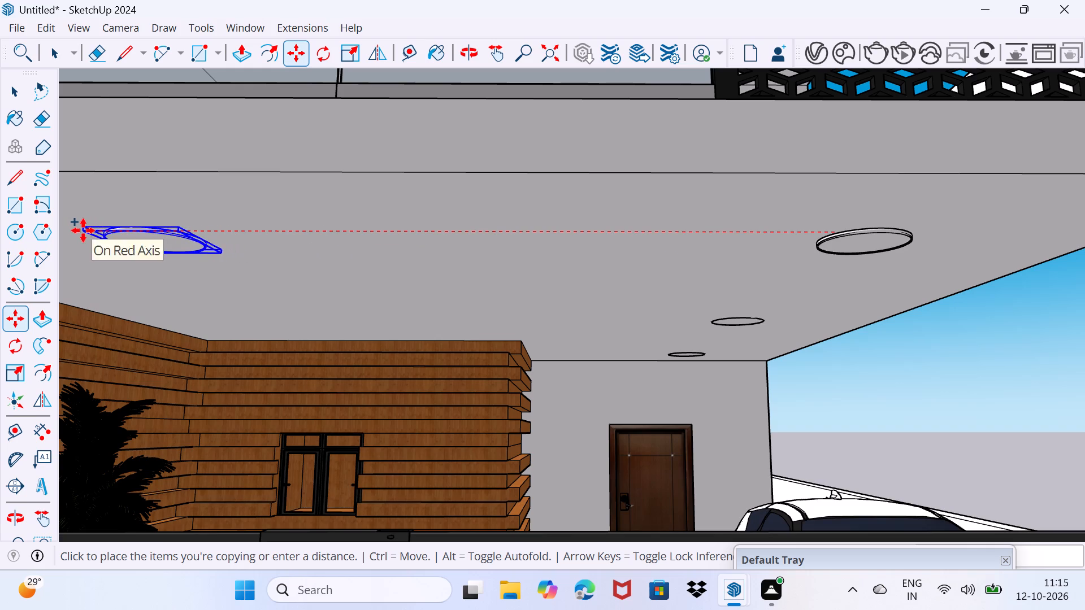
{"action": "middle_click_drag", "start_coordinate": [82, 230], "coordinate": [324, 236], "text": "shift"}
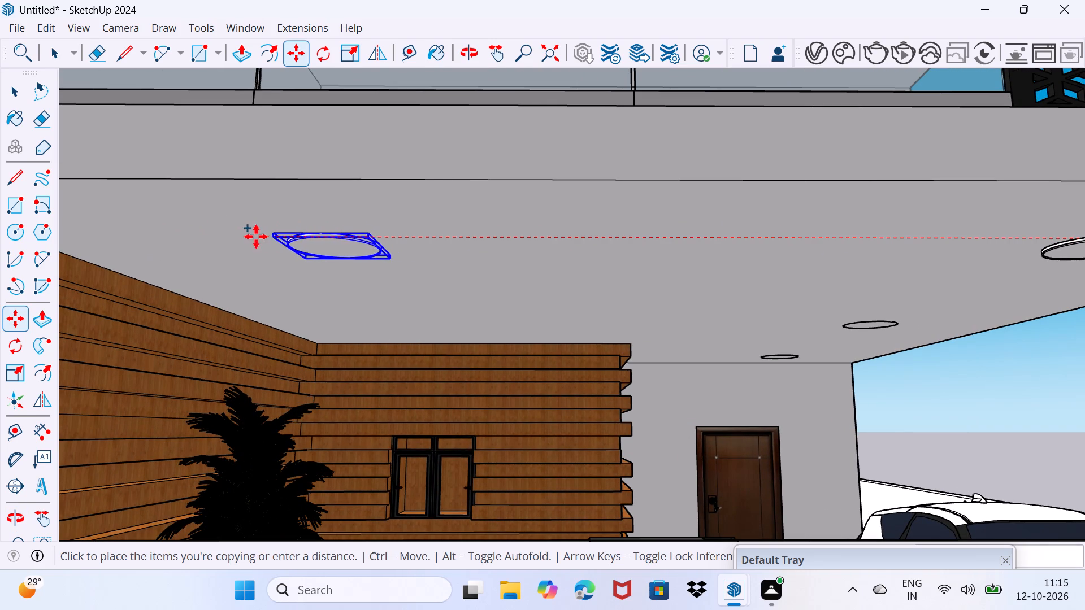
{"action": "left_click", "coordinate": [144, 233]}
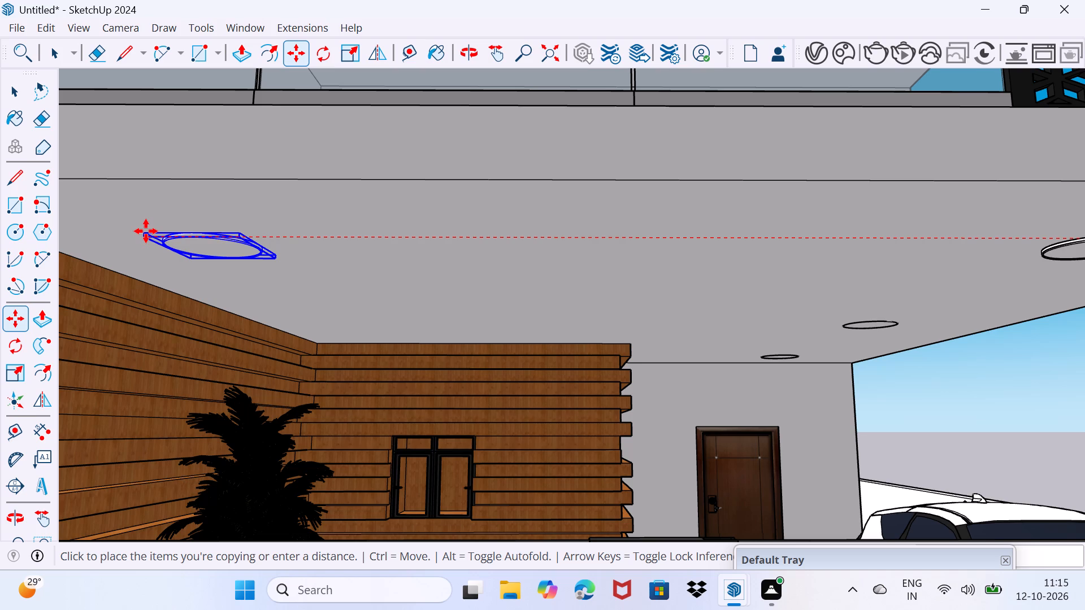
{"action": "key", "text": "slash"}
{"action": "key", "text": "2"}
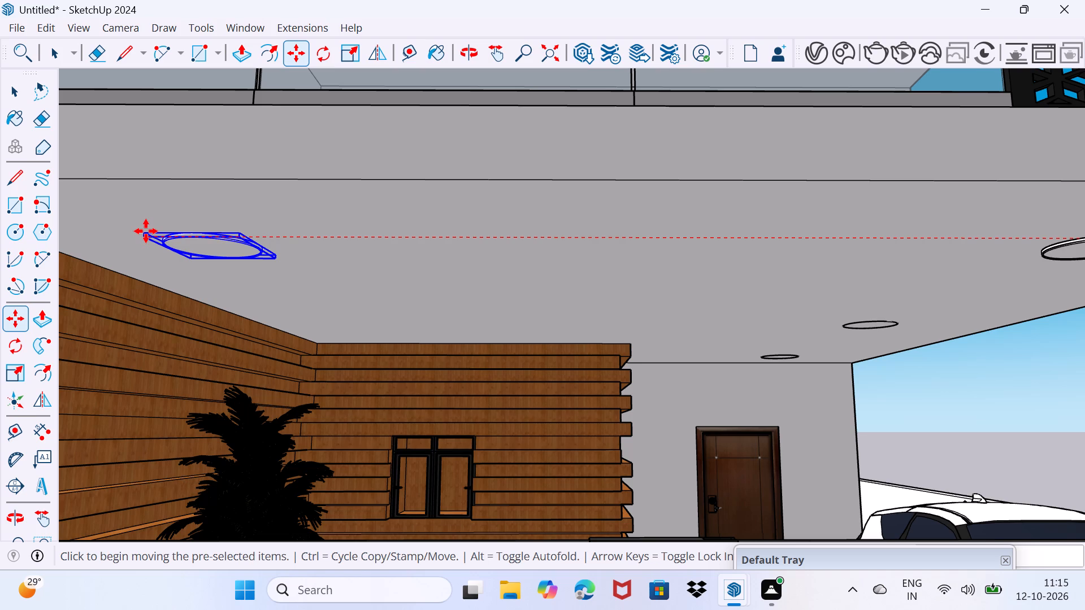
{"action": "key", "text": "Return"}
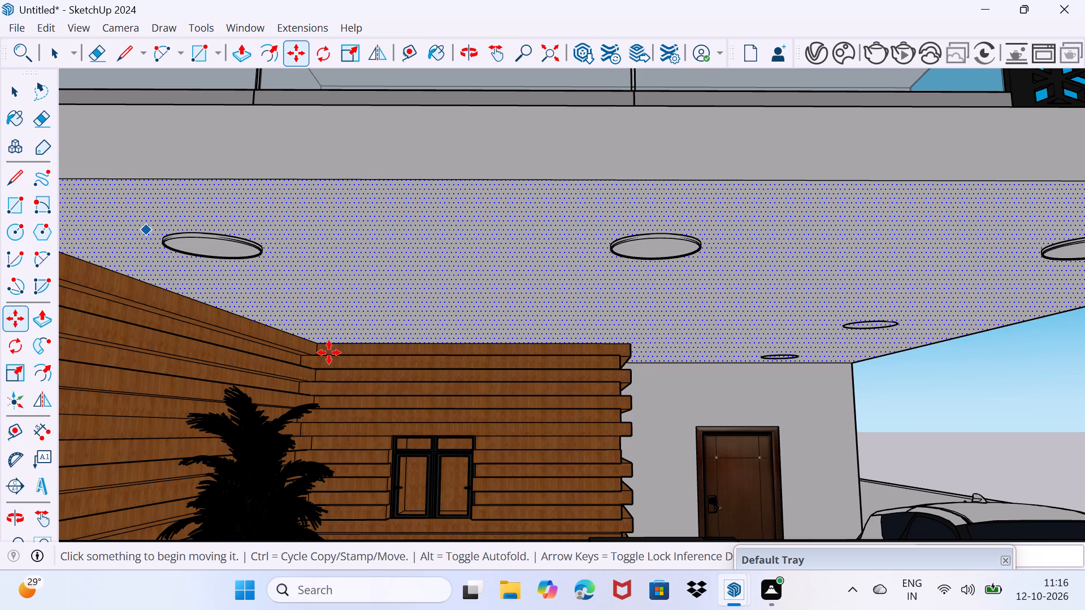
{"action": "key", "text": "space"}
{"action": "key", "text": "space"}
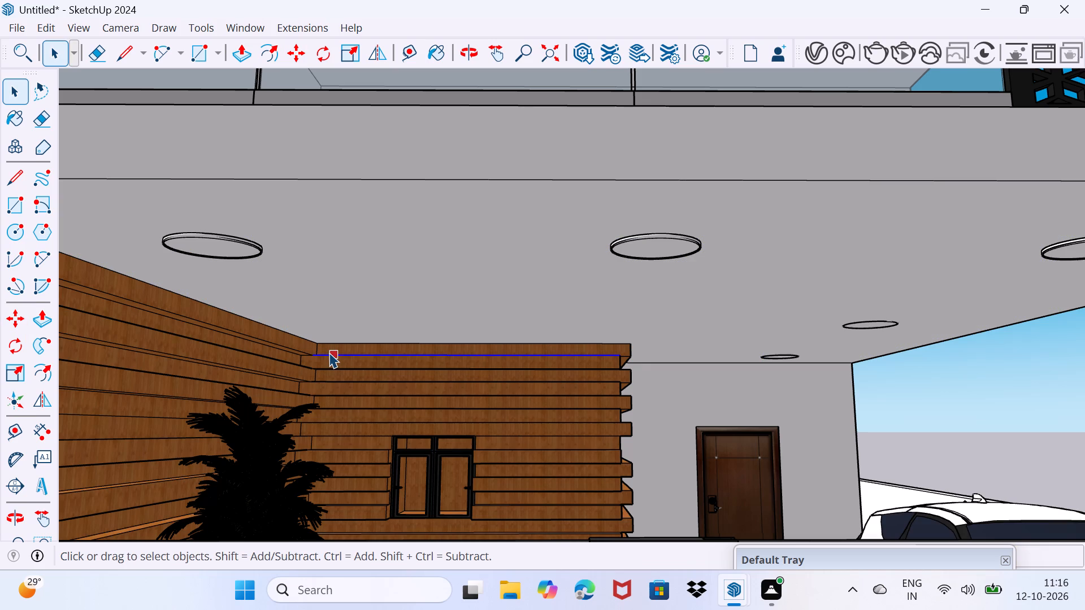
{"action": "left_click_drag", "start_coordinate": [395, 305], "coordinate": [424, 263]}
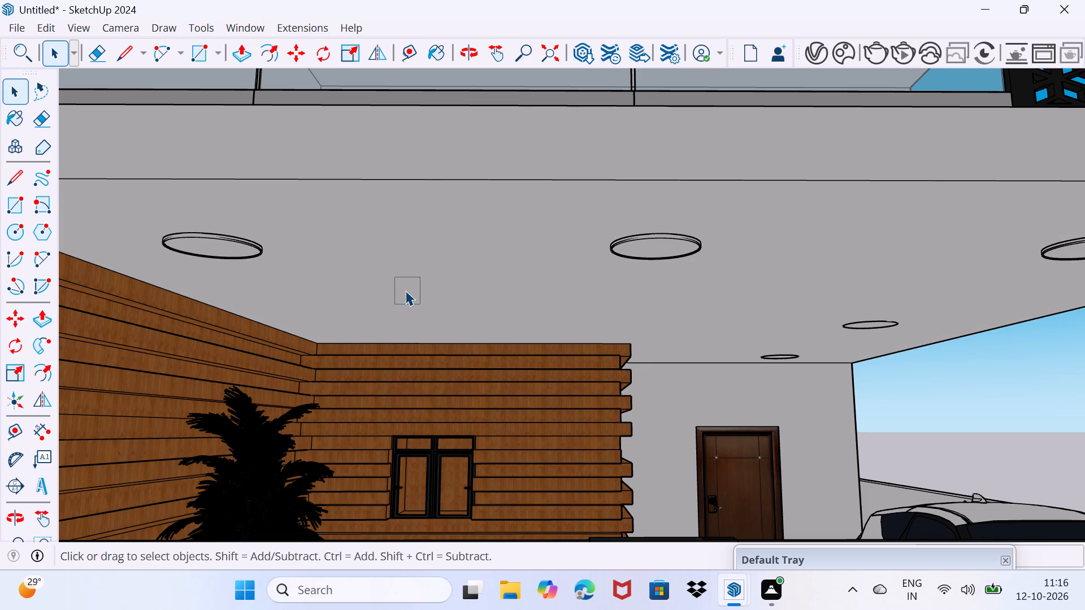
Examine the car porch ceiling lights and the whole front facade from several distances and angles.
{"action": "scroll", "coordinate": [405, 290], "scroll_direction": "down", "scroll_amount": 19}
{"action": "scroll", "coordinate": [504, 207], "scroll_direction": "down", "scroll_amount": 13}
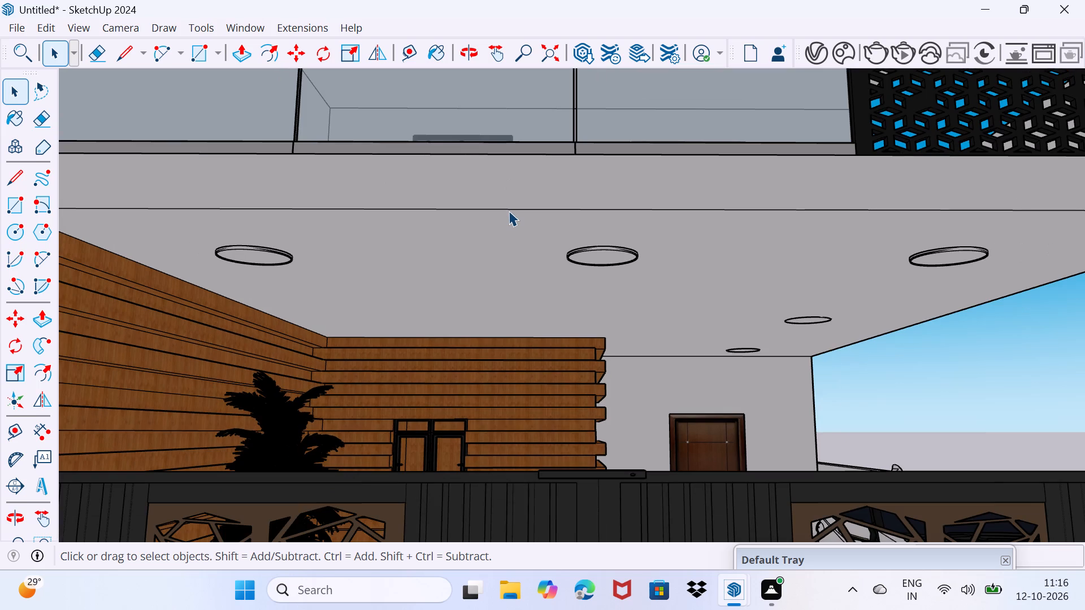
{"action": "scroll", "coordinate": [509, 211], "scroll_direction": "down", "scroll_amount": 15}
{"action": "scroll", "coordinate": [511, 216], "scroll_direction": "down", "scroll_amount": 11}
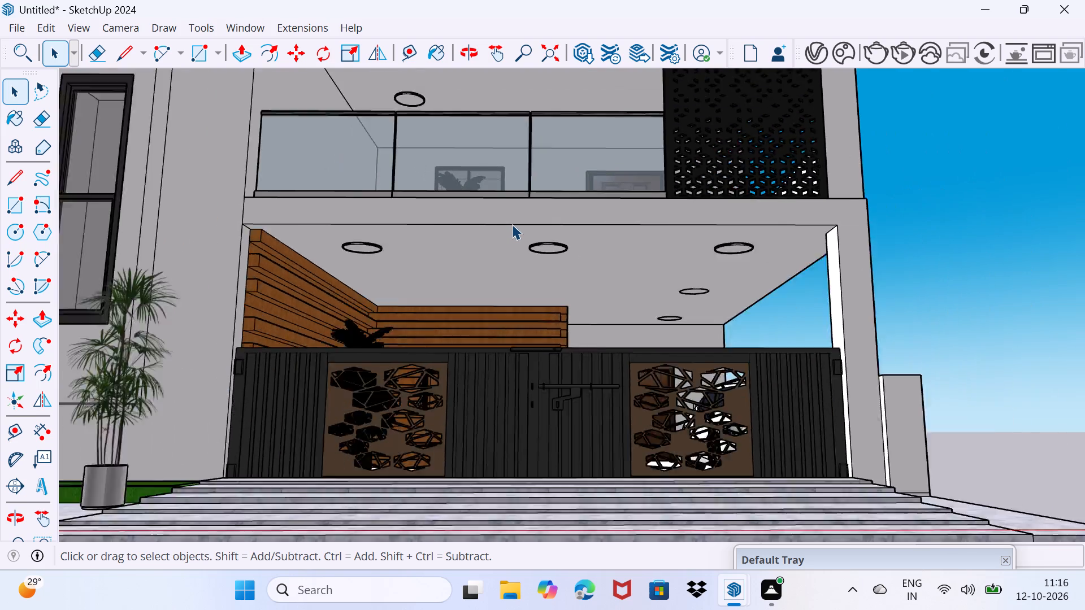
{"action": "scroll", "coordinate": [512, 224], "scroll_direction": "down", "scroll_amount": 5}
{"action": "middle_click_drag", "start_coordinate": [529, 228], "coordinate": [536, 318]}
{"action": "scroll", "coordinate": [536, 316], "scroll_direction": "down", "scroll_amount": 4}
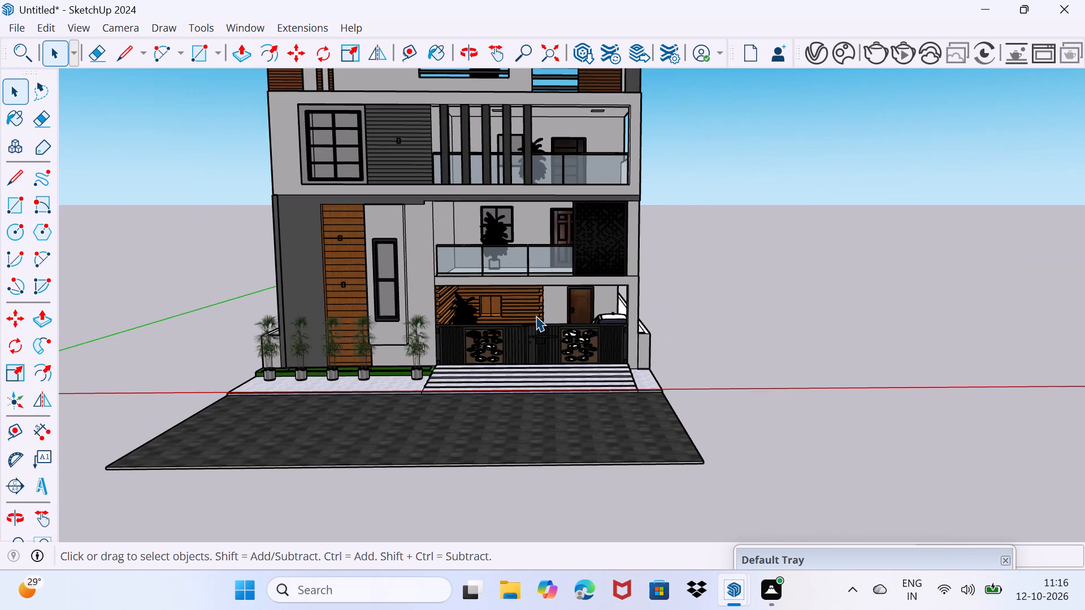
{"action": "middle_click_drag", "start_coordinate": [494, 312], "coordinate": [561, 360], "text": "shift"}
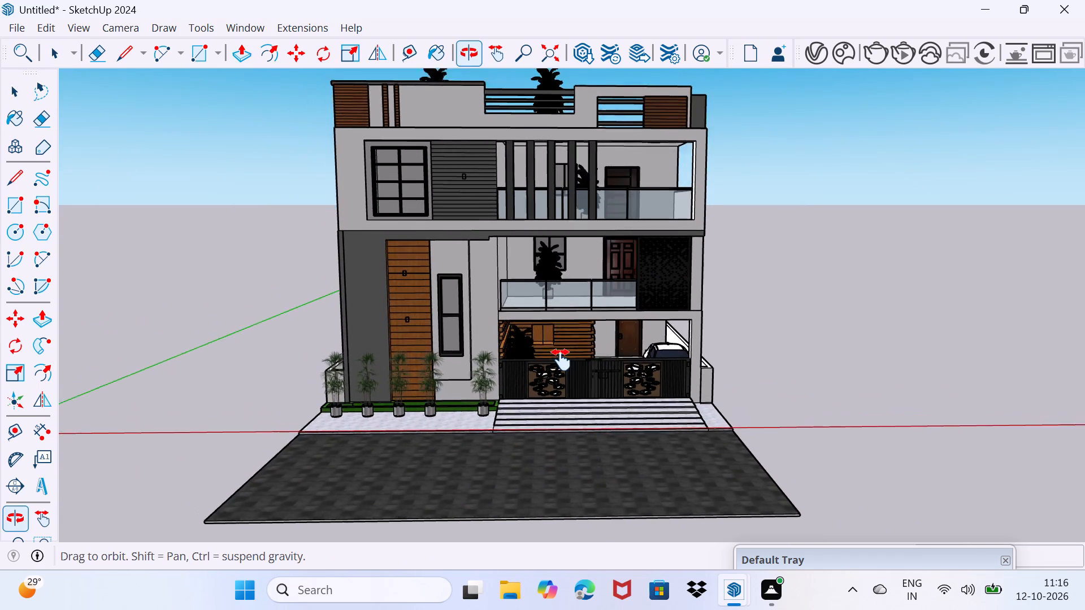
{"action": "middle_click_drag", "start_coordinate": [561, 360], "coordinate": [567, 384], "text": "shift"}
{"action": "middle_click_drag", "start_coordinate": [555, 424], "coordinate": [548, 384]}
{"action": "scroll", "coordinate": [548, 384], "scroll_direction": "up", "scroll_amount": 2}
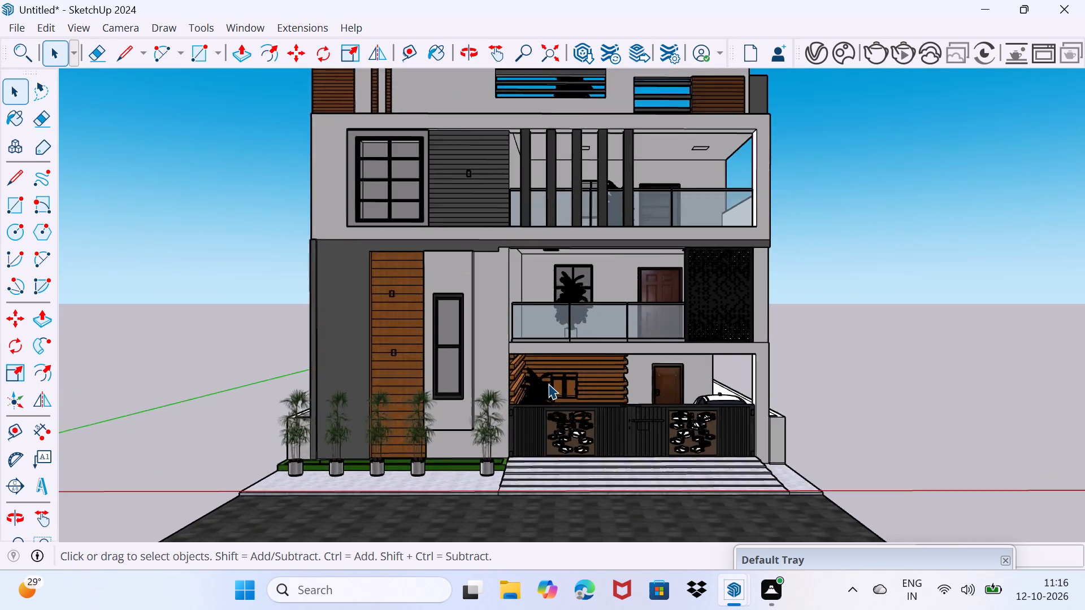
{"action": "middle_click_drag", "start_coordinate": [549, 383], "coordinate": [578, 395]}
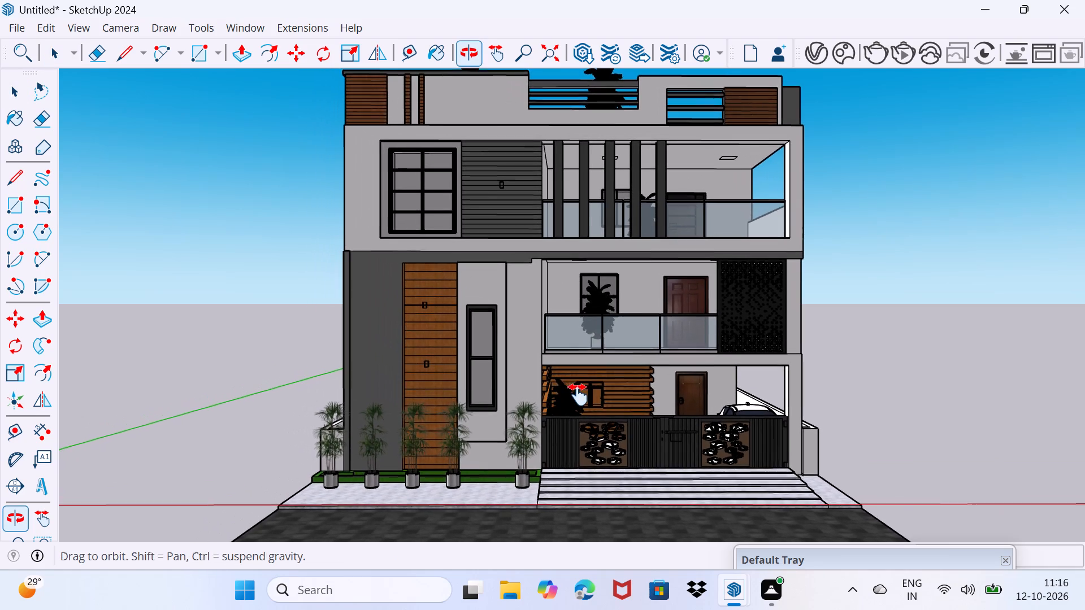
{"action": "middle_click_drag", "start_coordinate": [578, 395], "coordinate": [577, 423]}
{"action": "middle_click", "coordinate": [578, 429]}
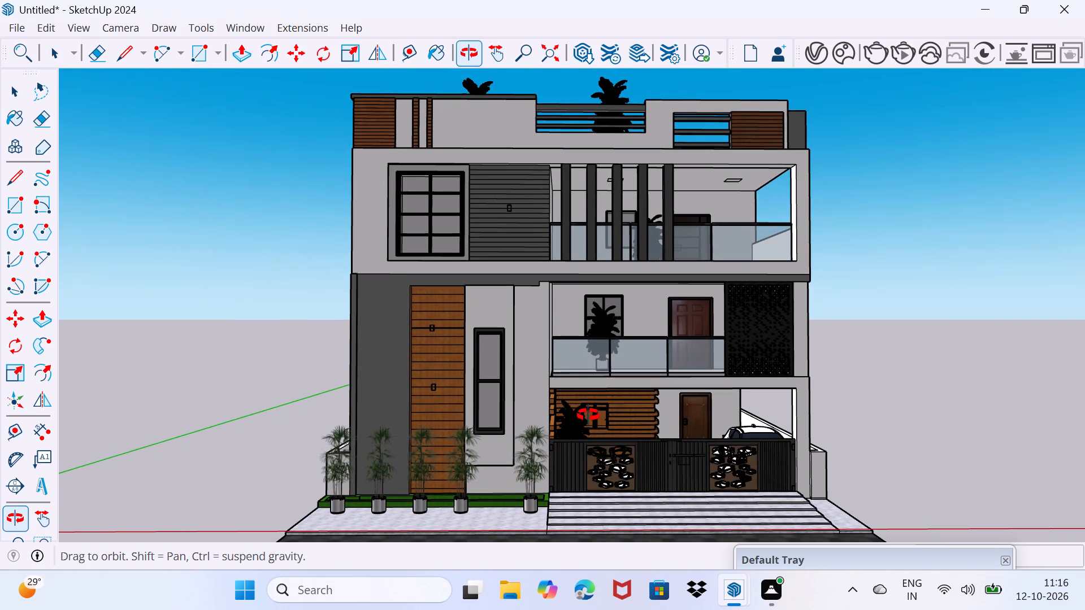
{"action": "middle_click_drag", "start_coordinate": [565, 457], "coordinate": [579, 449]}
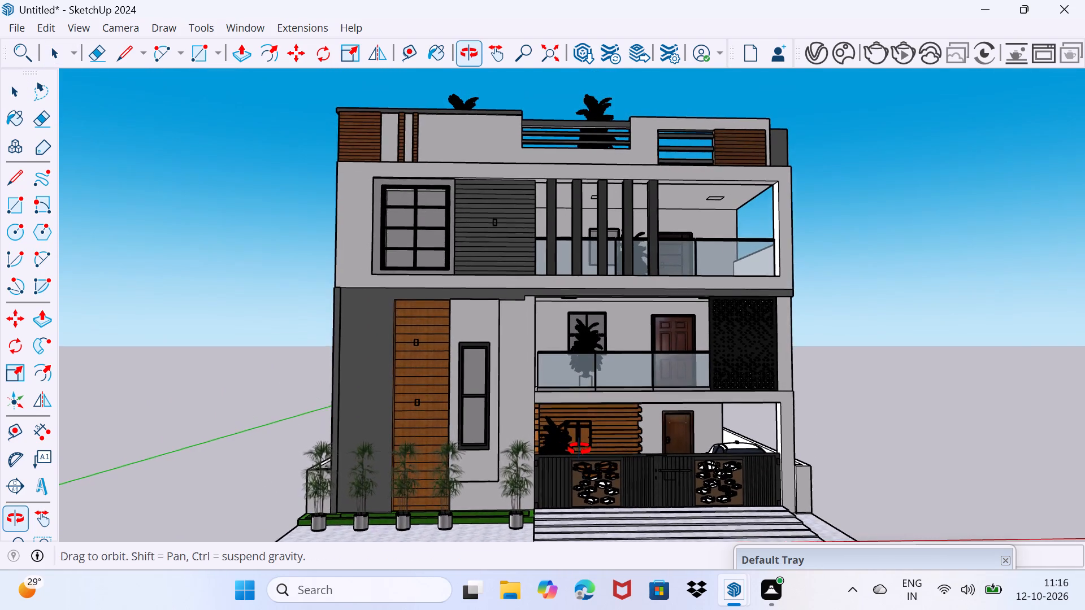
{"action": "middle_click_drag", "start_coordinate": [579, 449], "coordinate": [580, 450]}
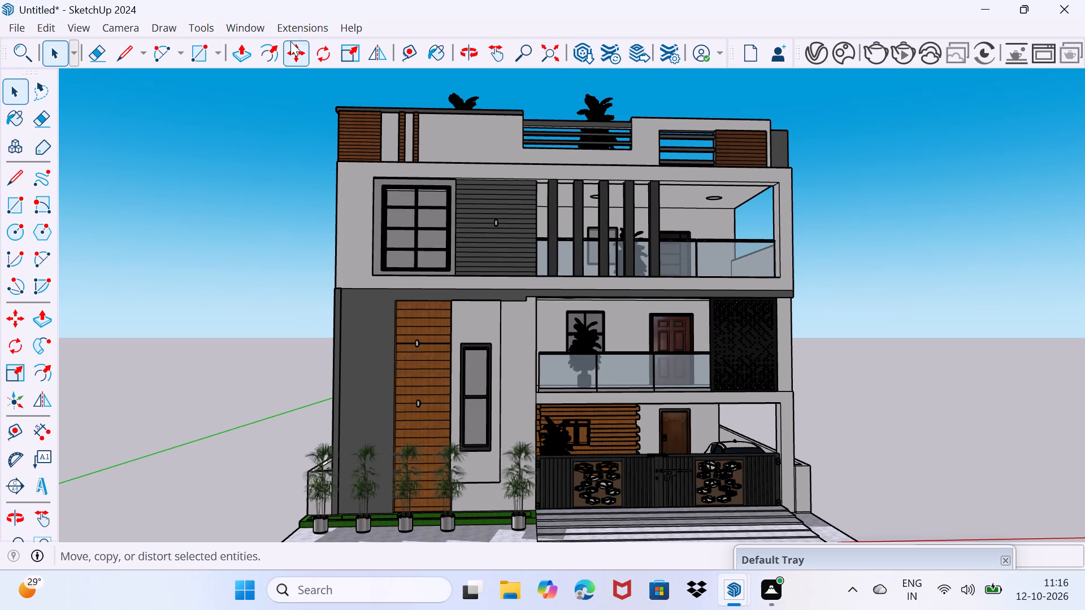
Show the V-Ray Lights toolset in the workspace.
{"action": "left_click", "coordinate": [89, 25]}
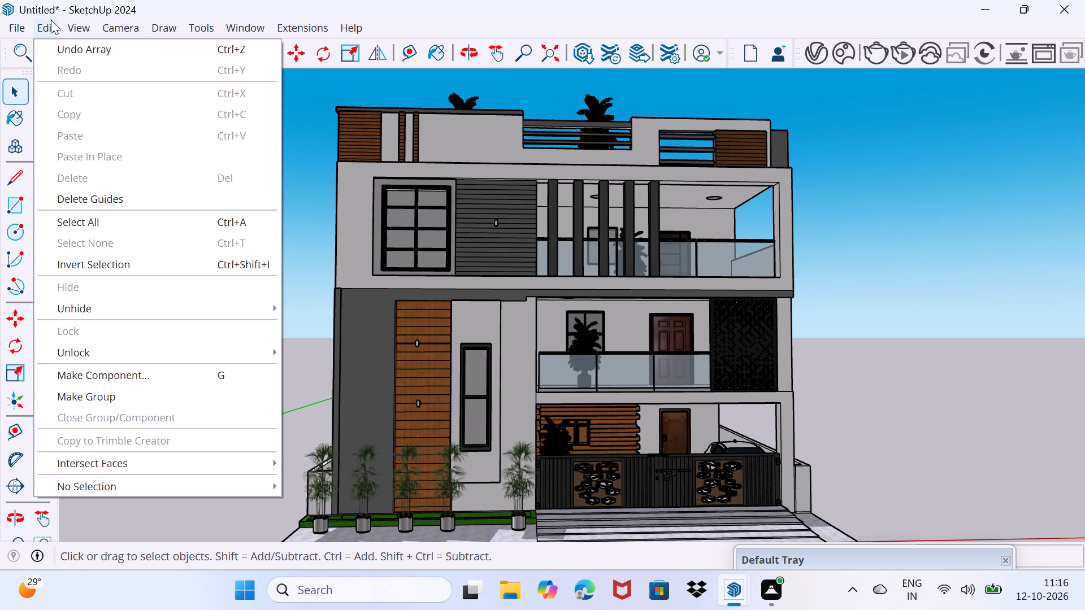
{"action": "left_click", "coordinate": [90, 47]}
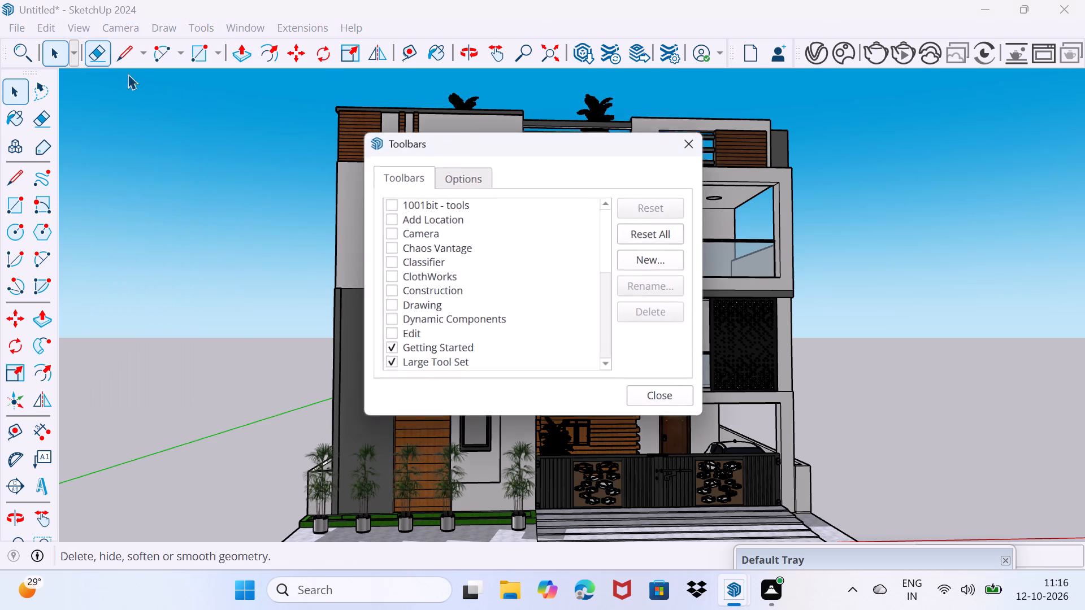
{"action": "scroll", "coordinate": [485, 295], "scroll_direction": "down", "scroll_amount": 6}
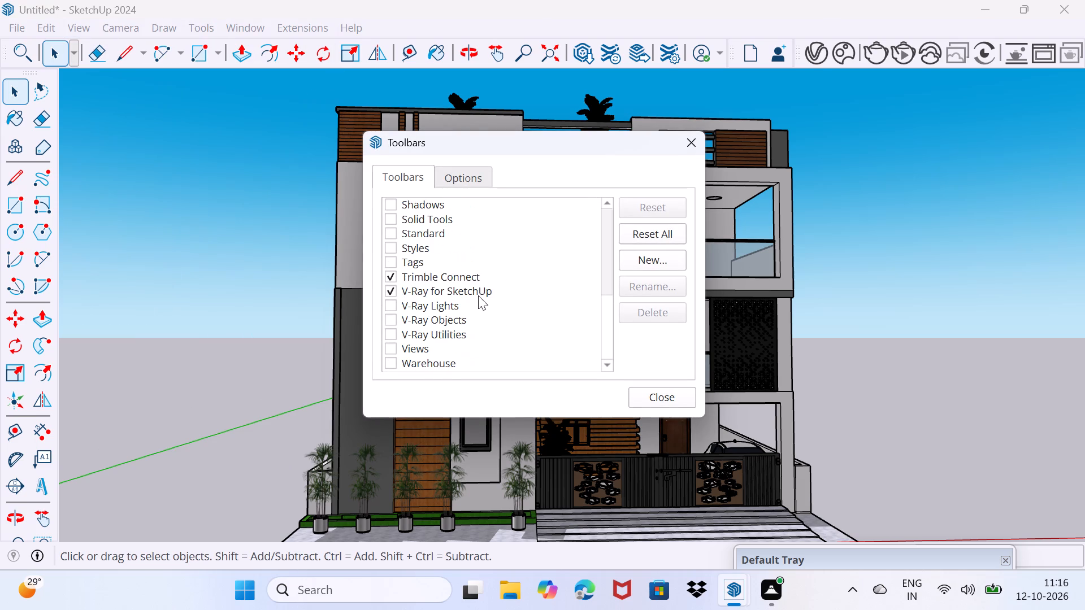
{"action": "left_click", "coordinate": [396, 305]}
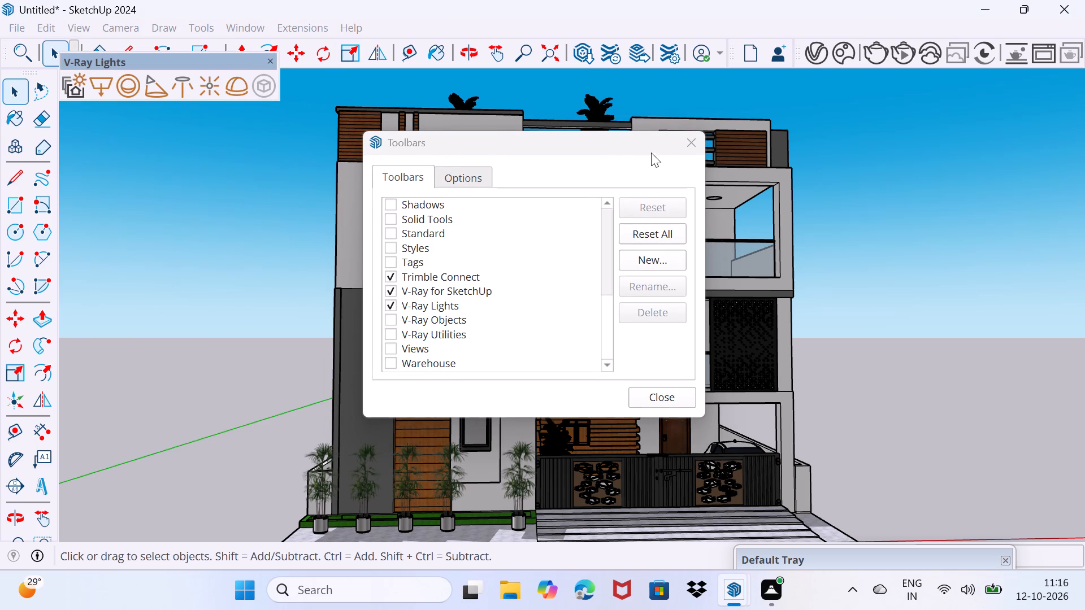
{"action": "left_click", "coordinate": [695, 143]}
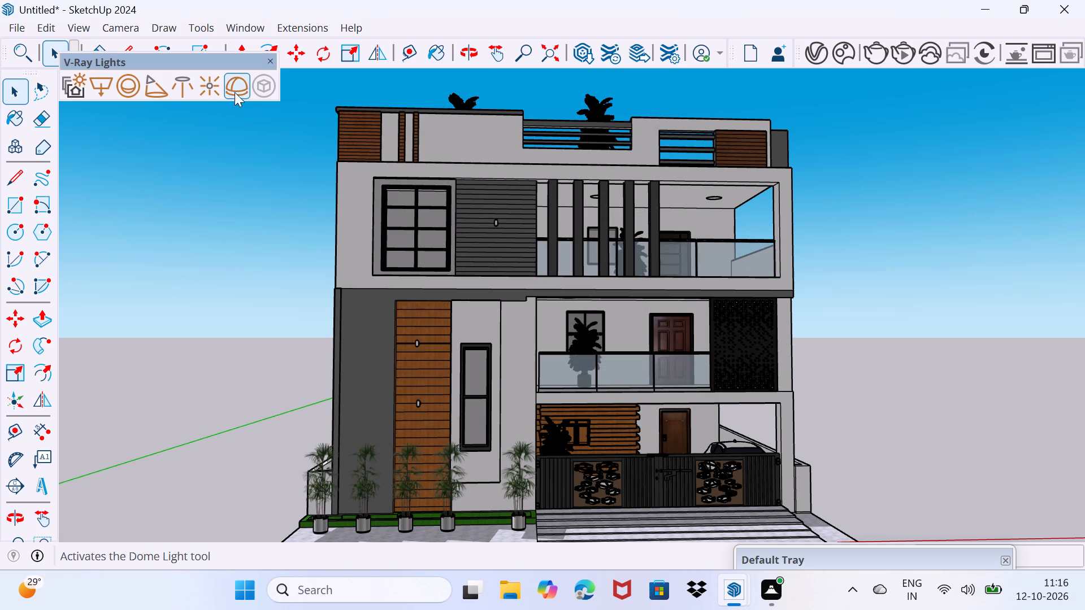
Place a V-Ray dome light on the ground outside the boundary wall, beside the plain side wall of the house.
{"action": "left_click_drag", "start_coordinate": [241, 86], "coordinate": [303, 510]}
{"action": "left_click_drag", "start_coordinate": [303, 510], "coordinate": [305, 521]}
{"action": "left_click", "coordinate": [234, 84]}
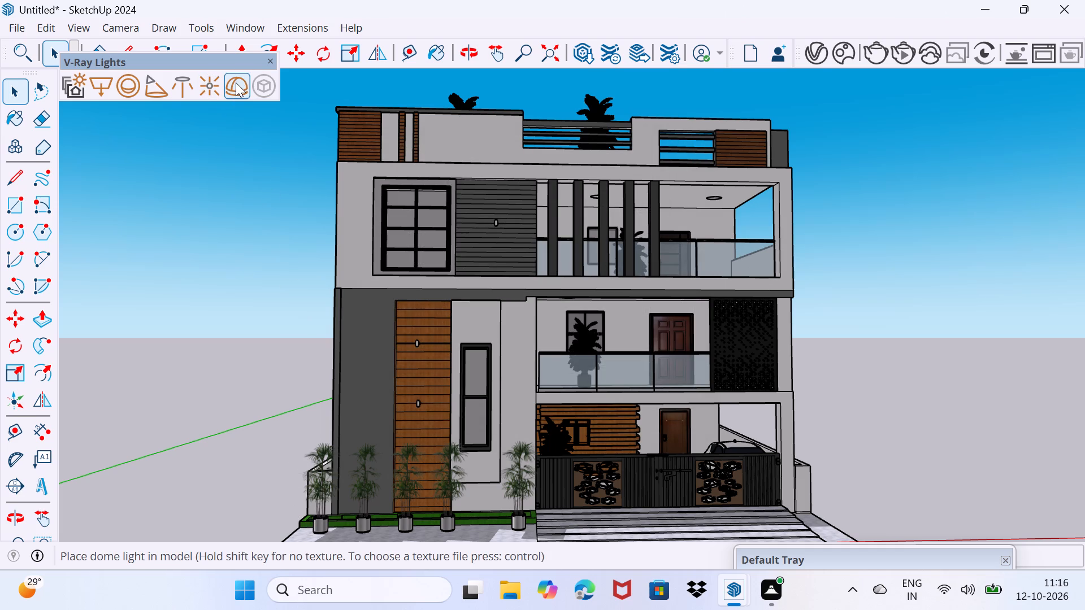
{"action": "middle_click_drag", "start_coordinate": [285, 473], "coordinate": [292, 455]}
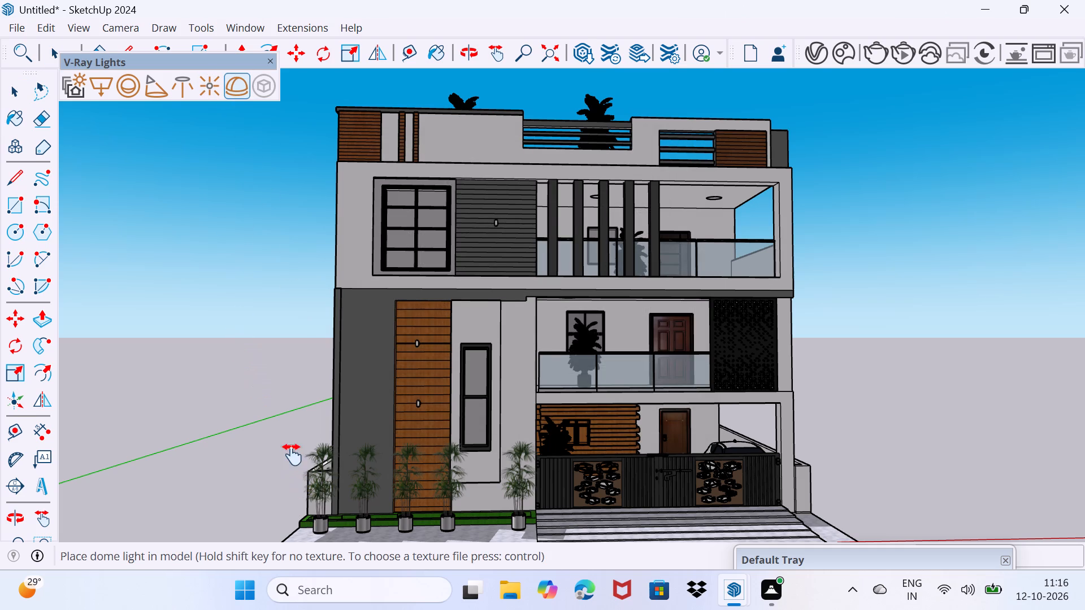
{"action": "middle_click_drag", "start_coordinate": [292, 455], "coordinate": [341, 356]}
{"action": "scroll", "coordinate": [338, 395], "scroll_direction": "up", "scroll_amount": 4}
{"action": "middle_click_drag", "start_coordinate": [338, 393], "coordinate": [409, 449]}
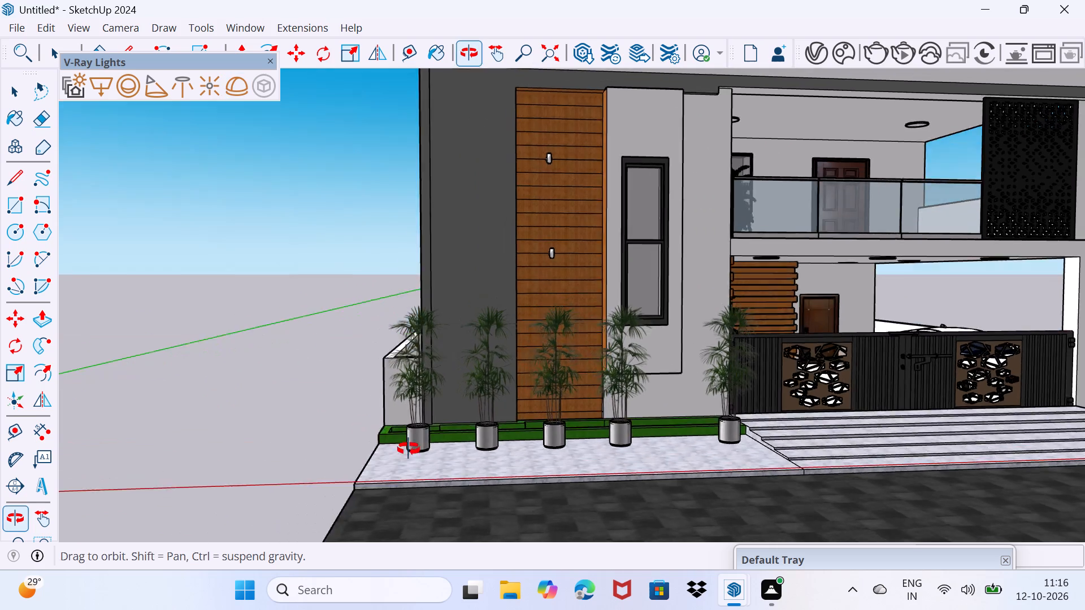
{"action": "middle_click_drag", "start_coordinate": [409, 449], "coordinate": [430, 456]}
{"action": "scroll", "coordinate": [449, 364], "scroll_direction": "up", "scroll_amount": 4}
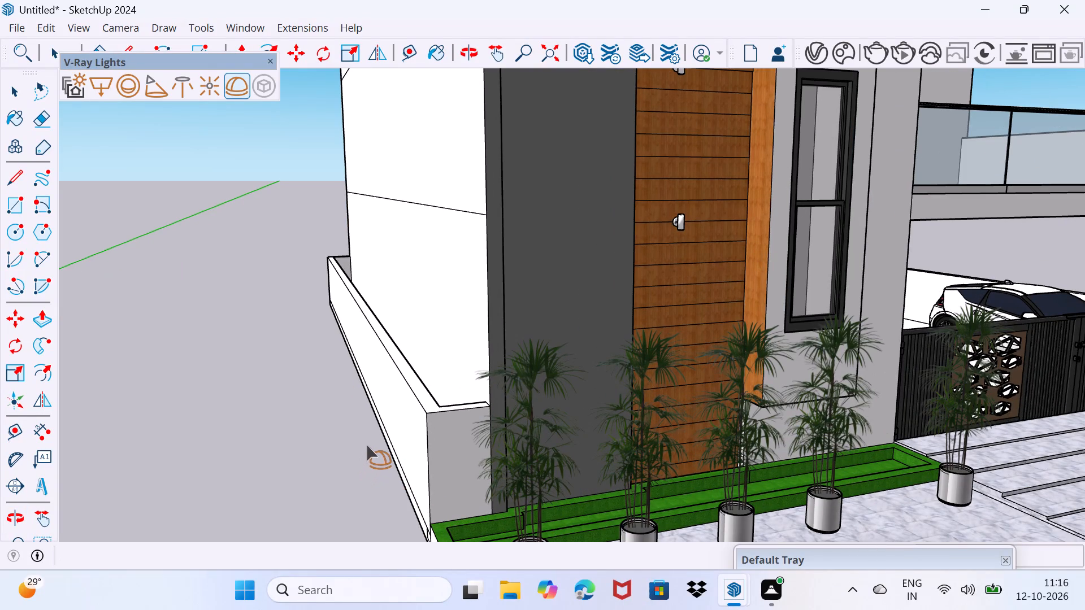
{"action": "left_click", "coordinate": [369, 441]}
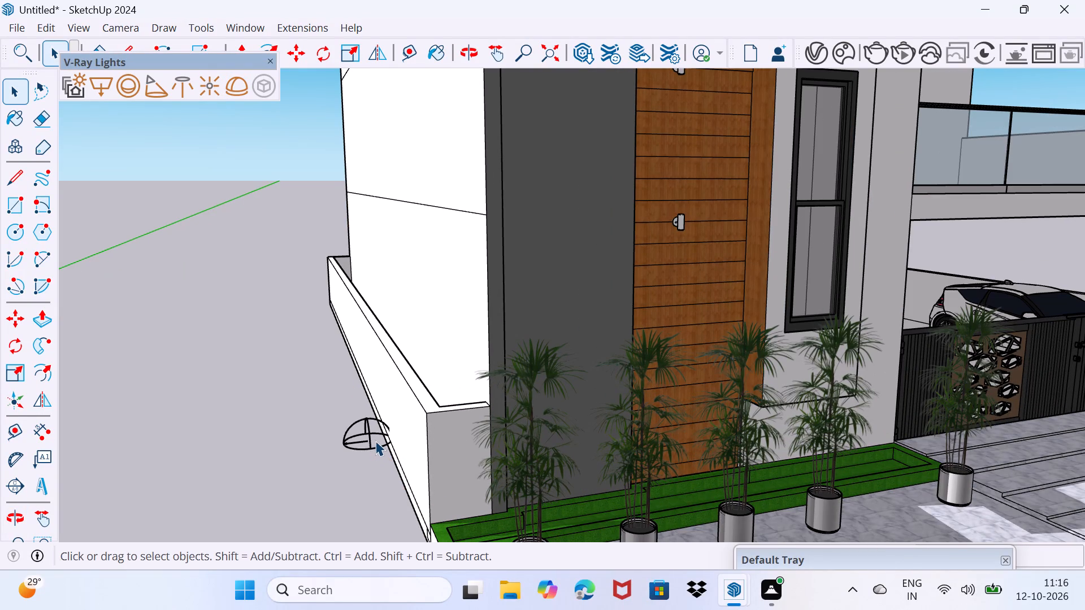
Replace the dome light's HDR texture with the ladybrand_heritage_house_4k file from Downloads.
{"action": "scroll", "coordinate": [375, 441], "scroll_direction": "down", "scroll_amount": 16}
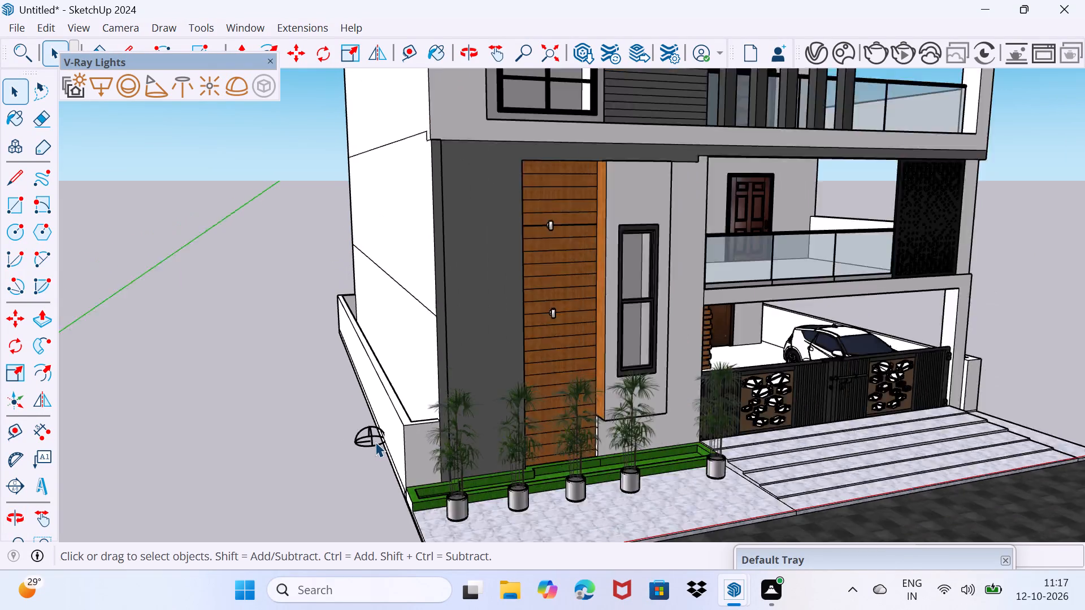
{"action": "scroll", "coordinate": [375, 442], "scroll_direction": "down", "scroll_amount": 4}
{"action": "left_click", "coordinate": [373, 438]}
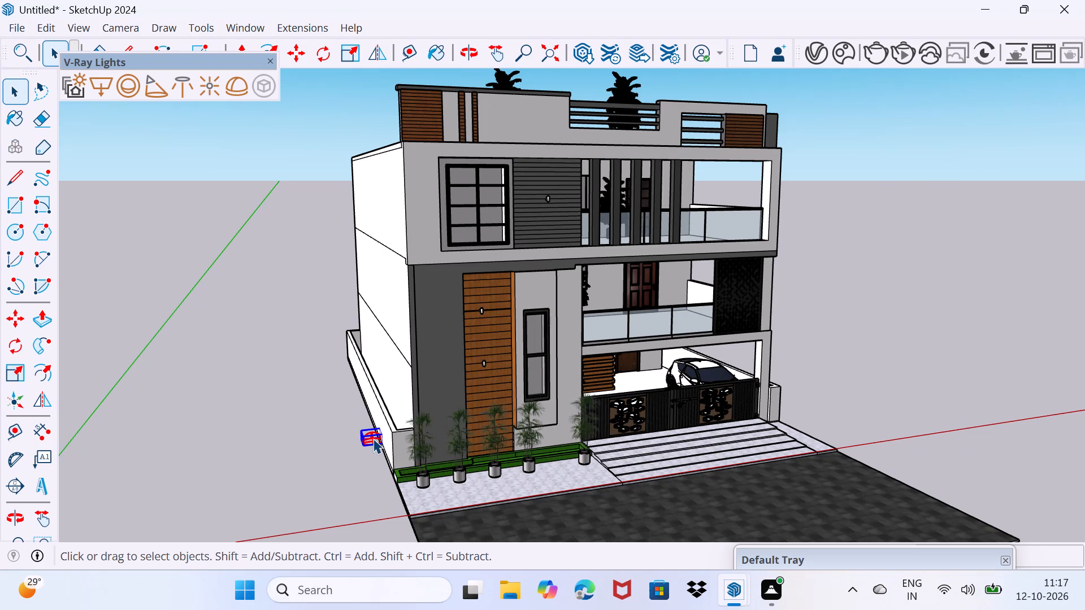
{"action": "left_click", "coordinate": [821, 42]}
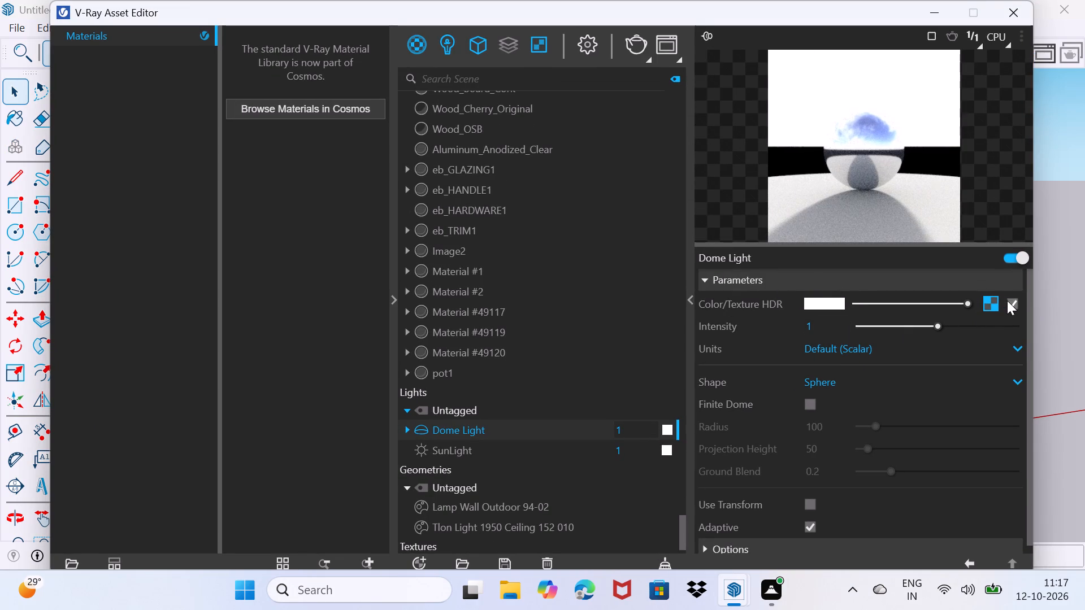
{"action": "left_click", "coordinate": [991, 300]}
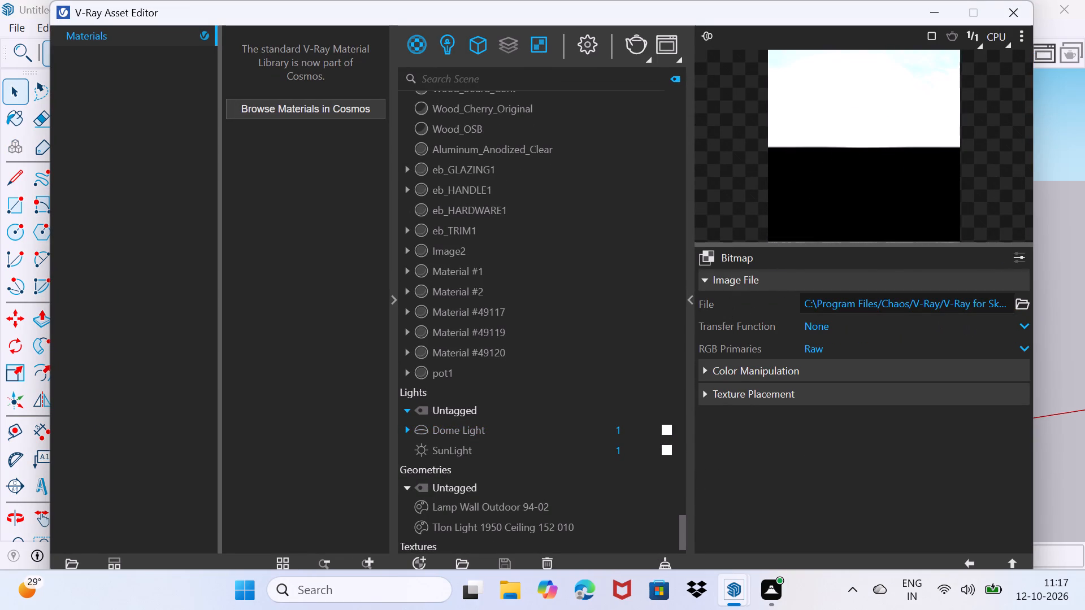
{"action": "left_click", "coordinate": [1018, 304]}
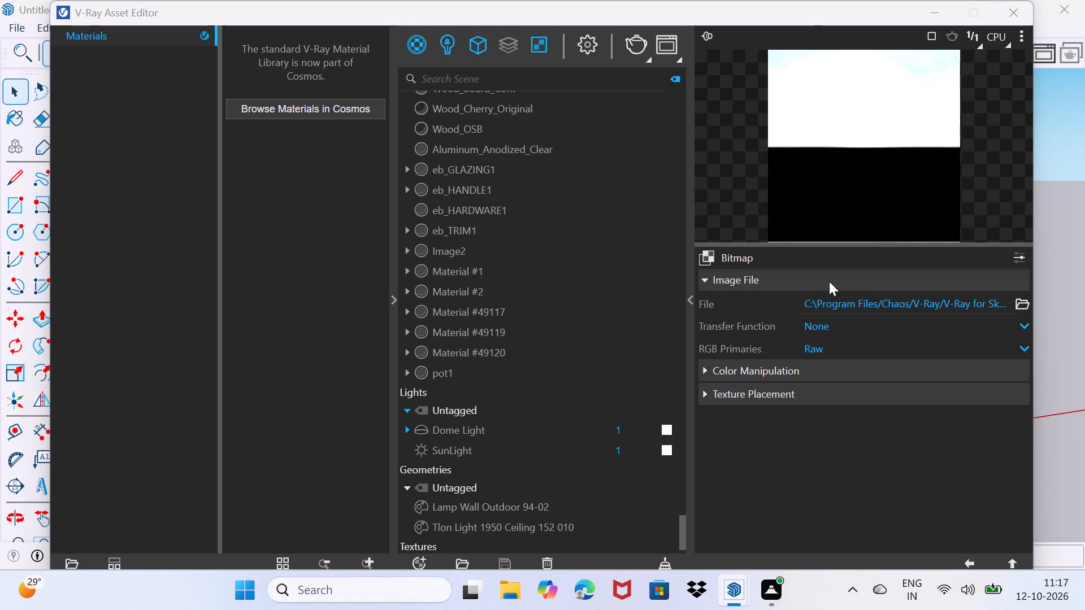
{"action": "scroll", "coordinate": [315, 234], "scroll_direction": "down", "scroll_amount": 3}
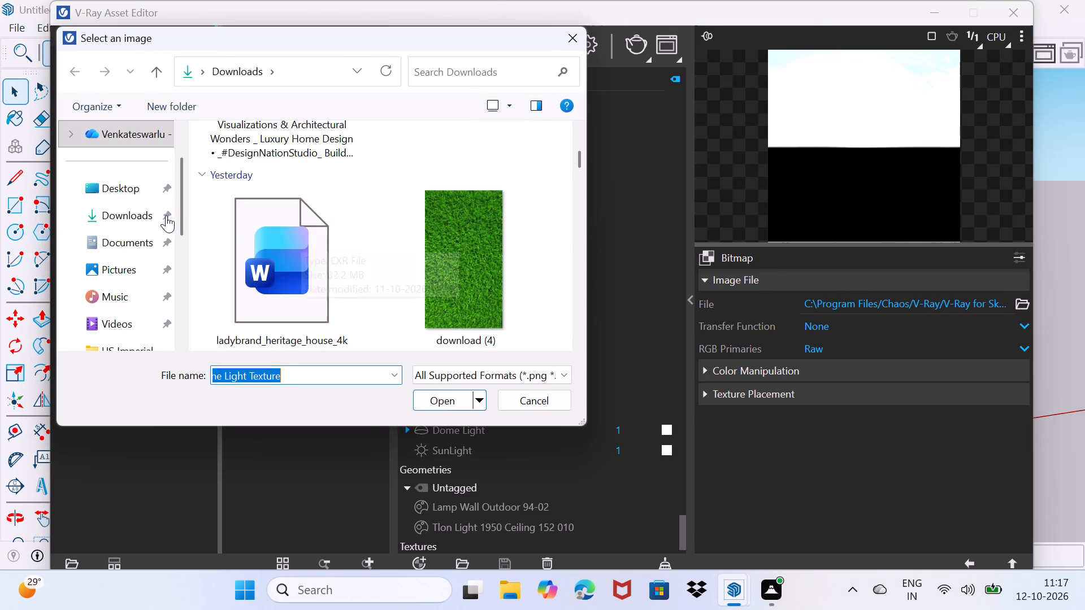
{"action": "scroll", "coordinate": [356, 302], "scroll_direction": "down", "scroll_amount": 1}
{"action": "scroll", "coordinate": [340, 280], "scroll_direction": "up", "scroll_amount": 1}
{"action": "left_click", "coordinate": [283, 216]}
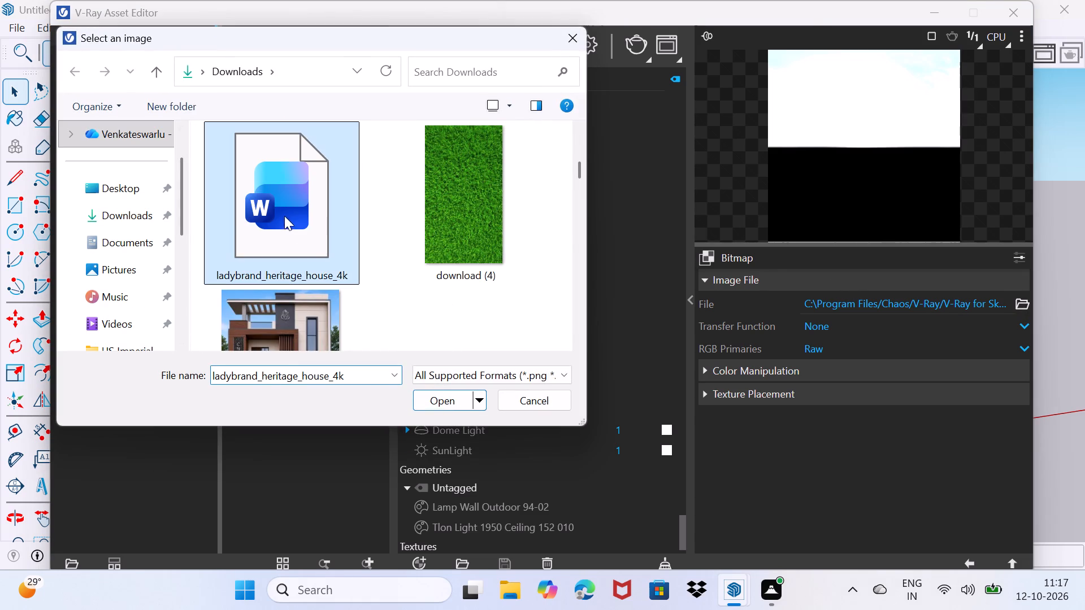
{"action": "left_click", "coordinate": [444, 403]}
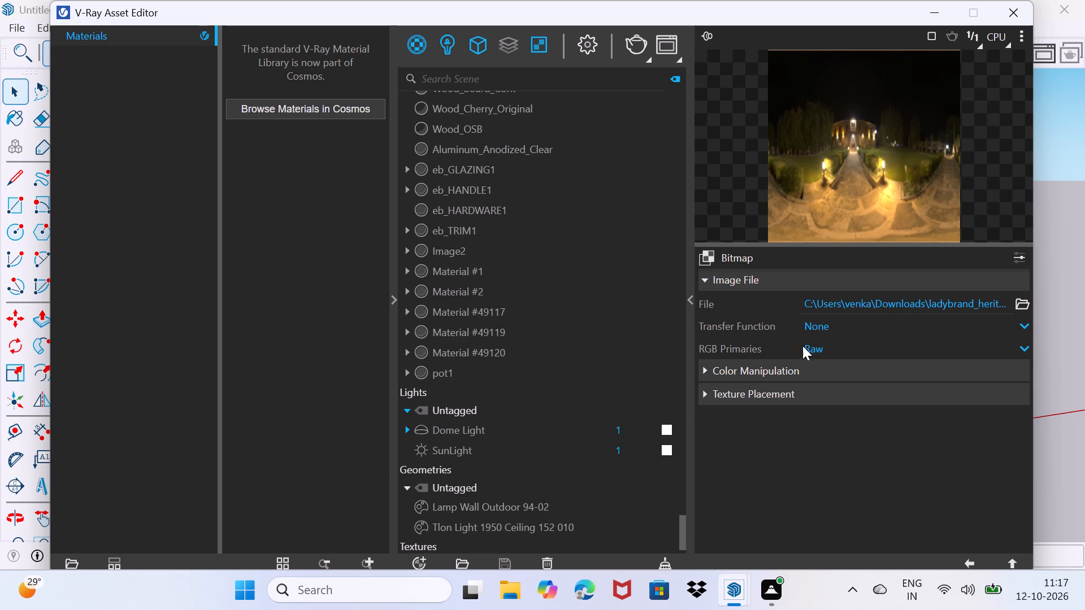
{"action": "left_click", "coordinate": [483, 434]}
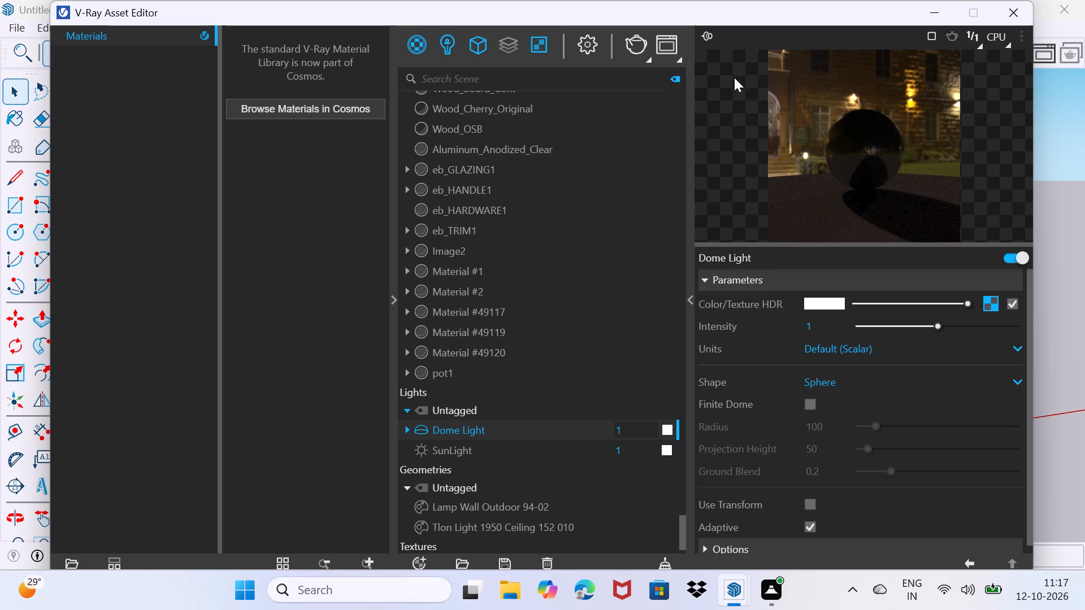
Enable the safe frame in the render output settings and set the aspect ratio to 4:3 - Picture.
{"action": "left_click", "coordinate": [588, 45]}
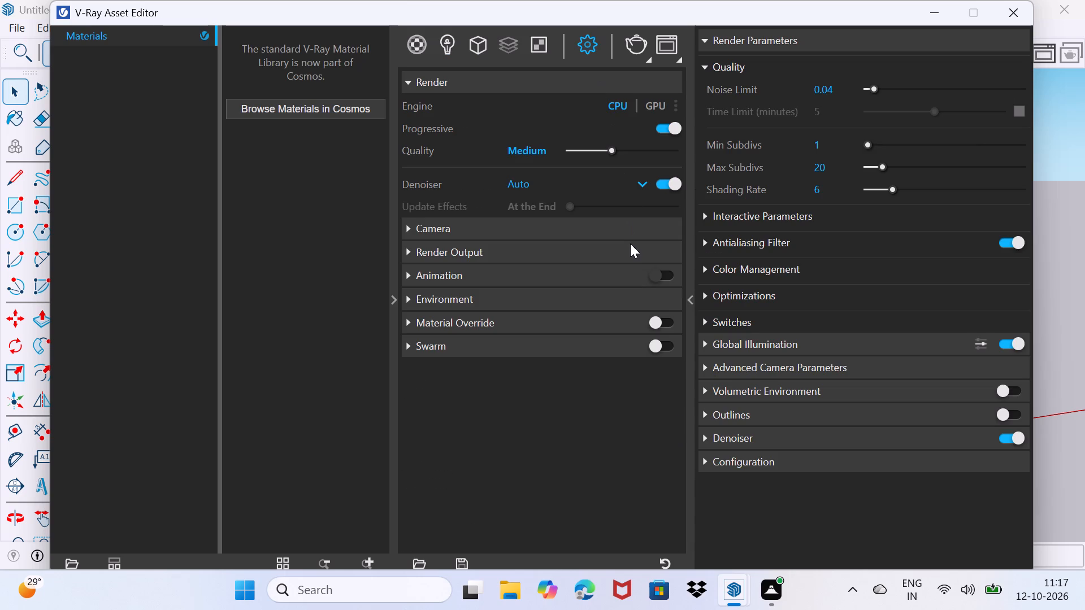
{"action": "left_click", "coordinate": [626, 223]}
{"action": "left_click", "coordinate": [613, 238]}
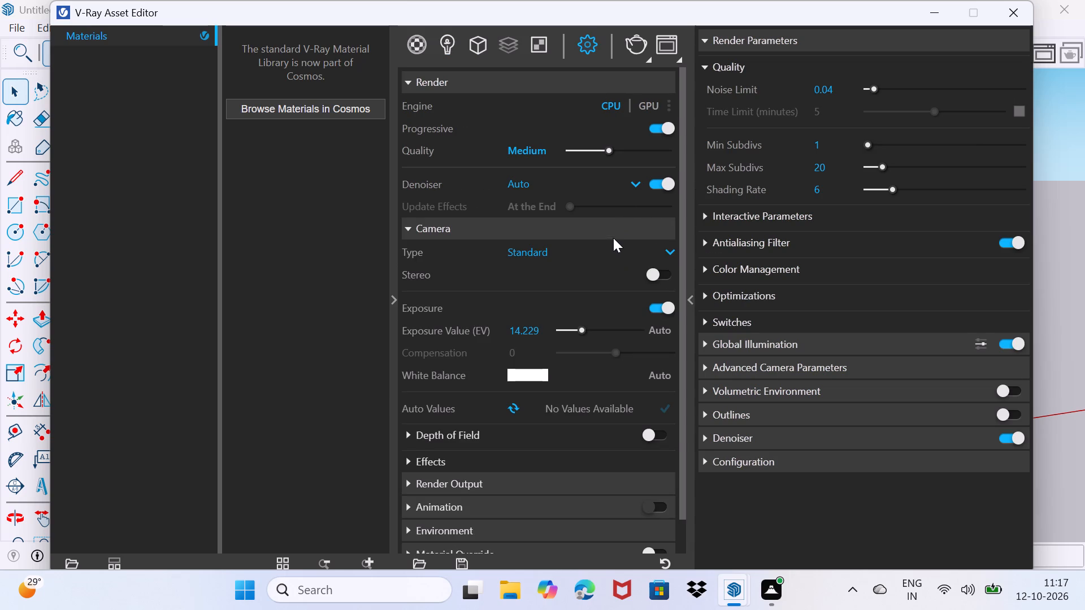
{"action": "left_click", "coordinate": [578, 266]}
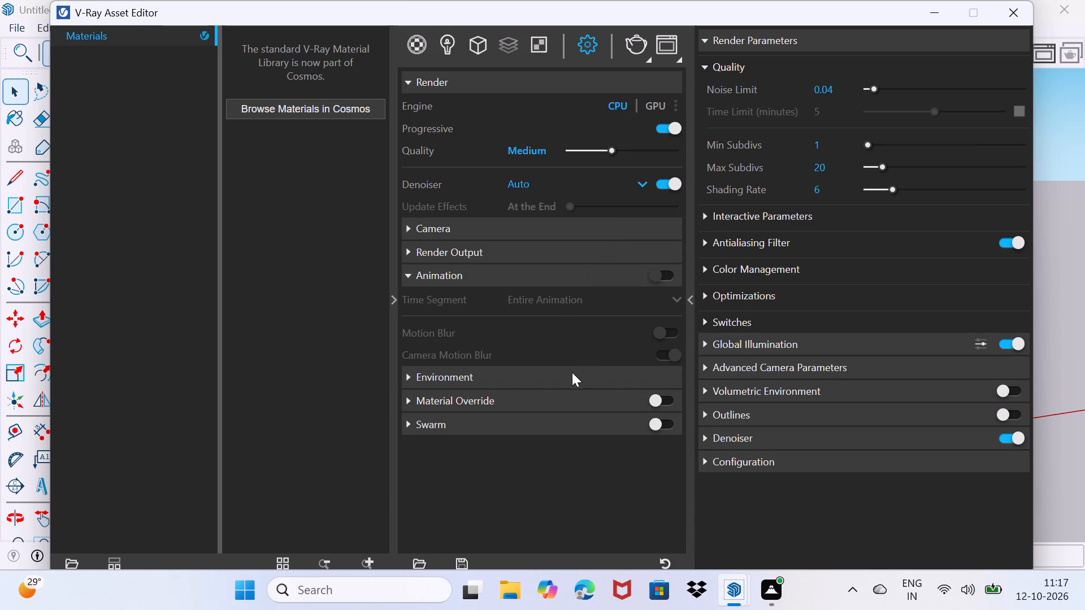
{"action": "left_click", "coordinate": [553, 272]}
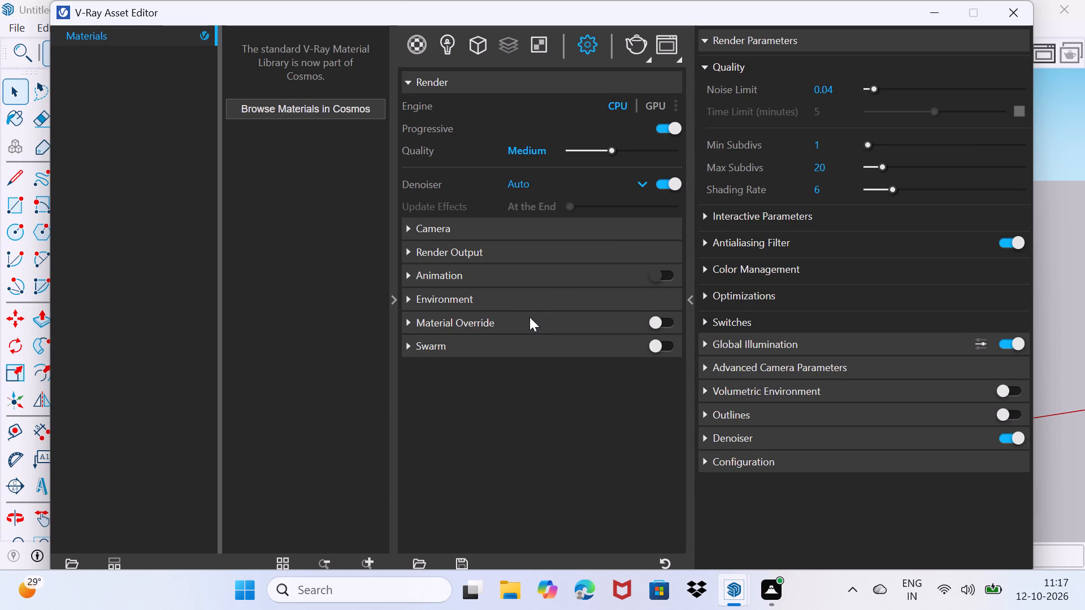
{"action": "left_click", "coordinate": [527, 295]}
{"action": "left_click", "coordinate": [514, 297]}
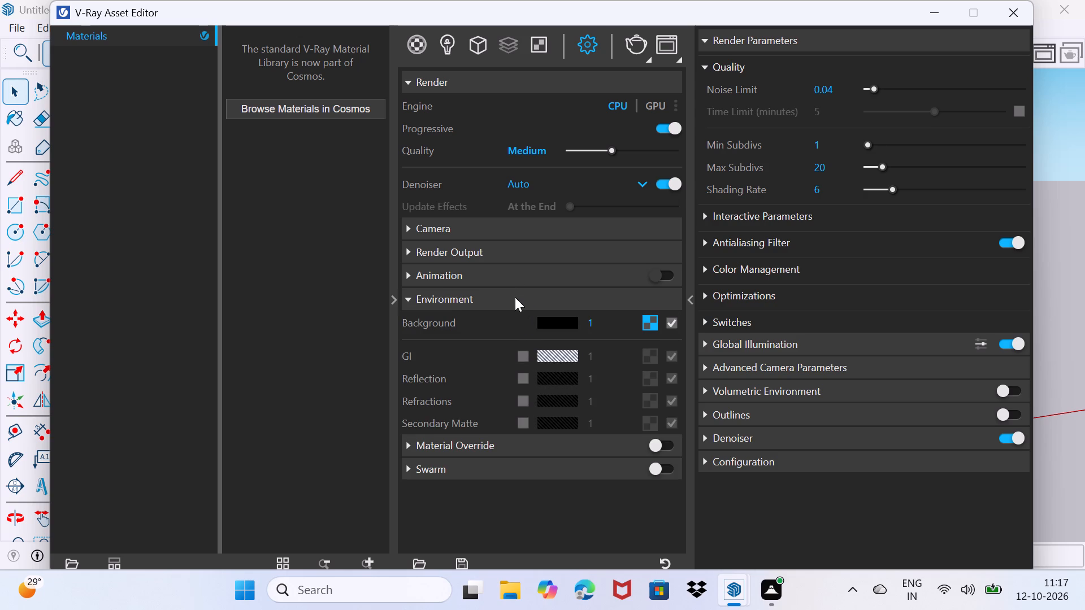
{"action": "left_click", "coordinate": [519, 255]}
{"action": "left_click", "coordinate": [664, 274]}
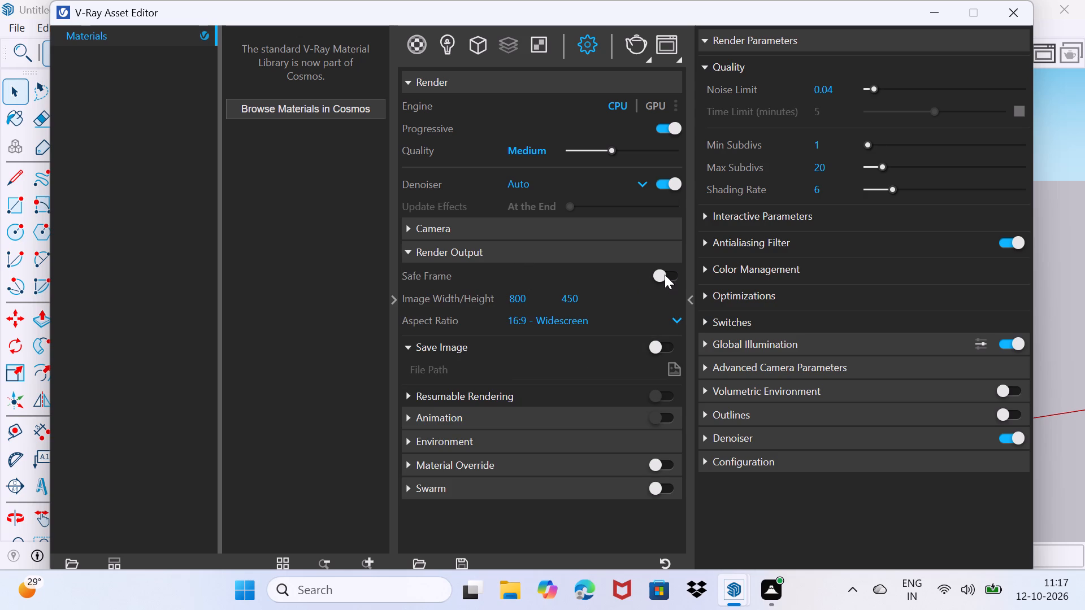
{"action": "left_click", "coordinate": [618, 325]}
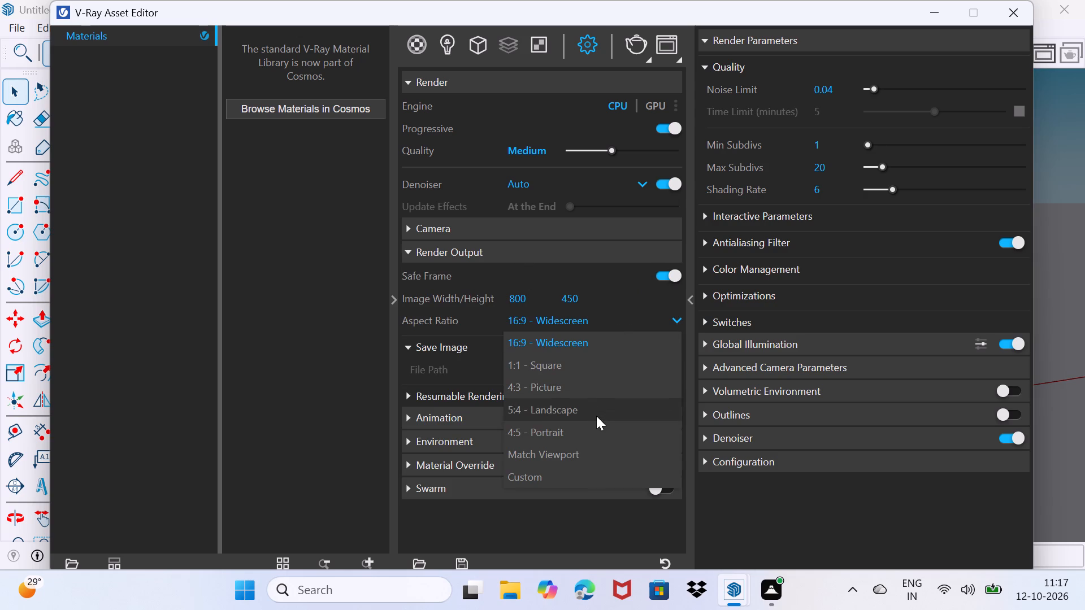
{"action": "left_click", "coordinate": [594, 394]}
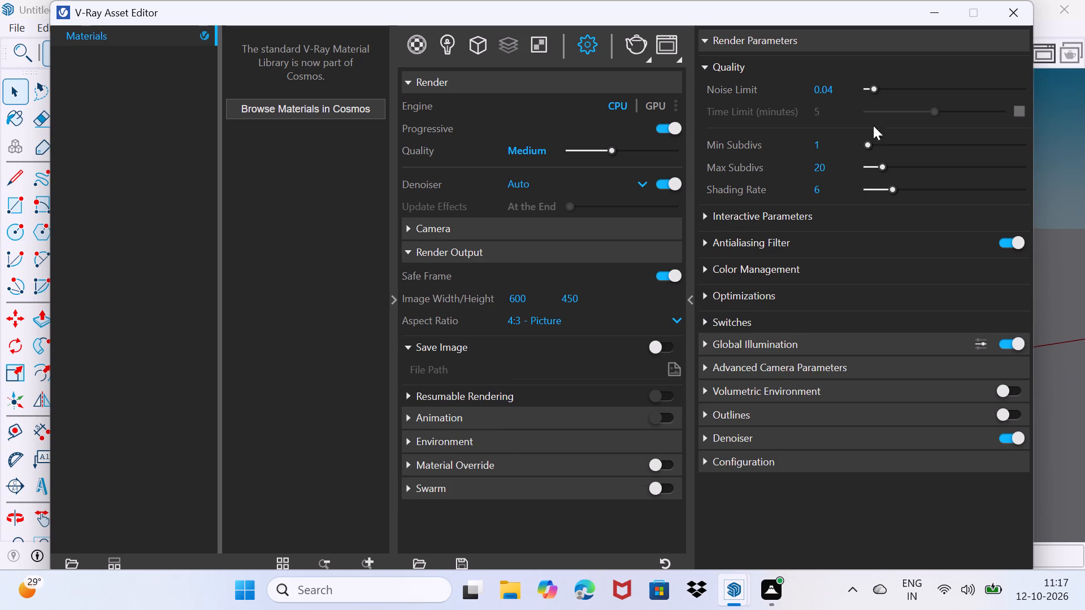
Set the render quality's noise limit to 0.06 and max subdivs to 70.
{"action": "left_click", "coordinate": [844, 86]}
{"action": "key", "text": "BackSpace"}
{"action": "key", "text": "6"}
{"action": "left_click", "coordinate": [827, 169]}
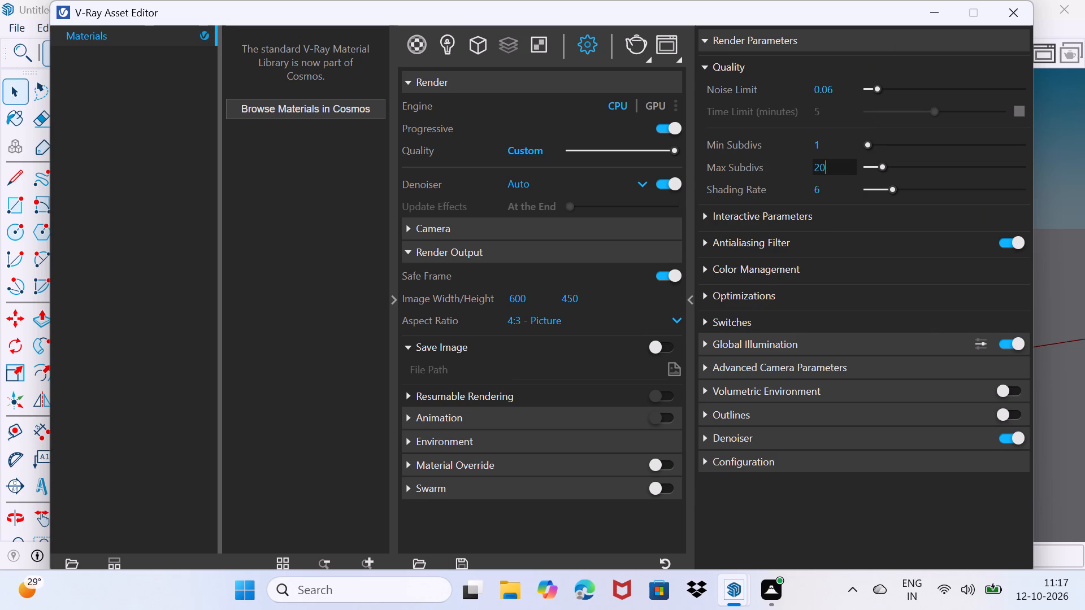
{"action": "key", "text": "BackSpace"}
{"action": "key", "text": "BackSpace"}
{"action": "key", "text": "BackSpace"}
{"action": "type", "text": "70"}
Set the opacity depth to 70 in the render optimizations.
{"action": "left_click", "coordinate": [788, 291]}
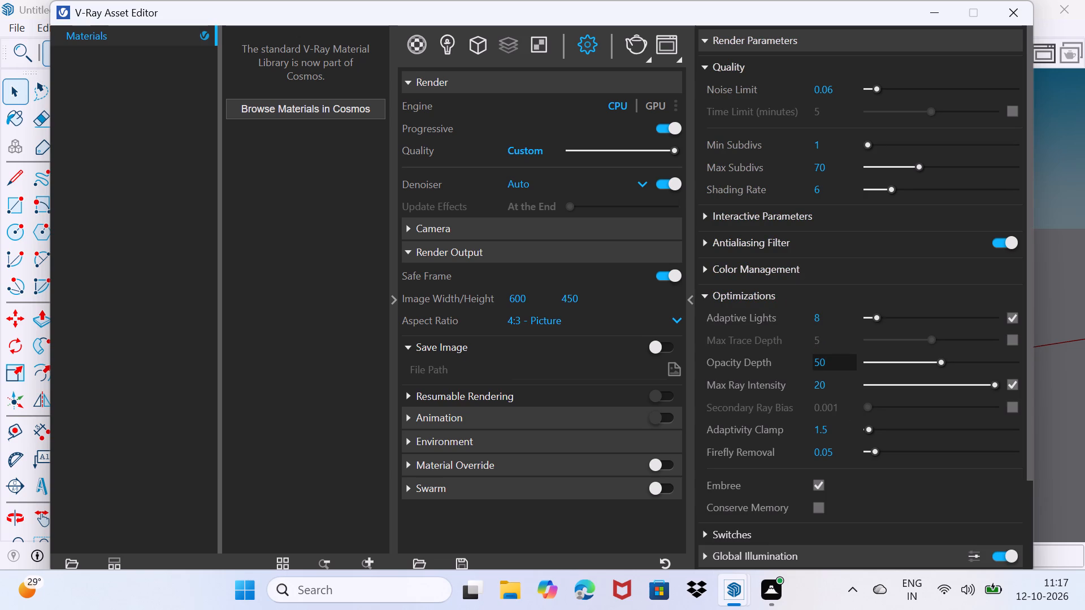
{"action": "left_click", "coordinate": [837, 364]}
{"action": "key", "text": "BackSpace"}
{"action": "key", "text": "BackSpace"}
{"action": "type", "text": "70"}
{"action": "scroll", "coordinate": [747, 325], "scroll_direction": "down", "scroll_amount": 3}
{"action": "scroll", "coordinate": [748, 325], "scroll_direction": "up", "scroll_amount": 1}
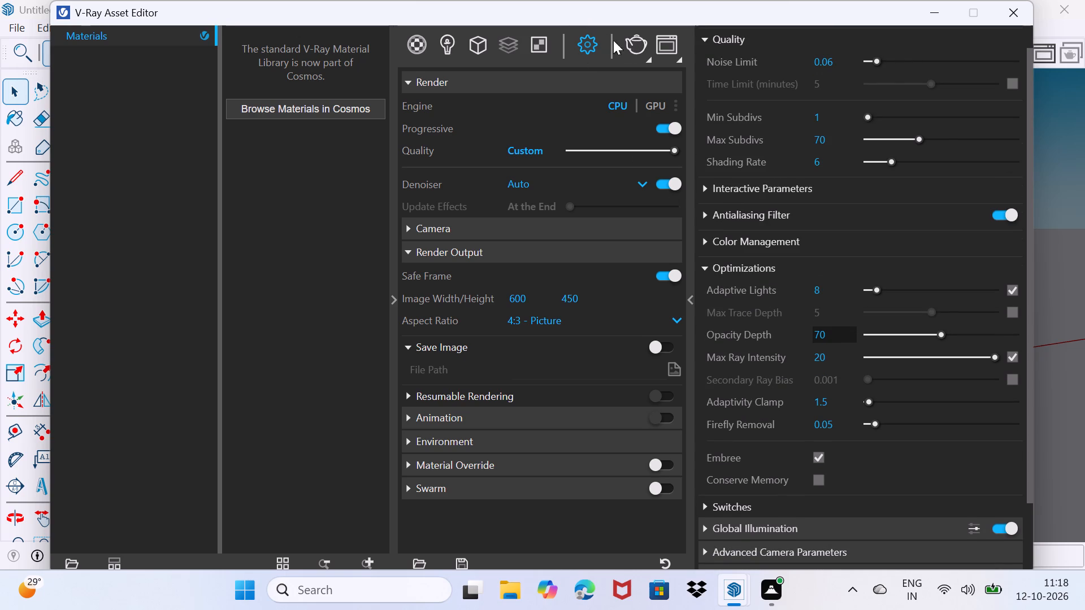
{"action": "left_click", "coordinate": [934, 7]}
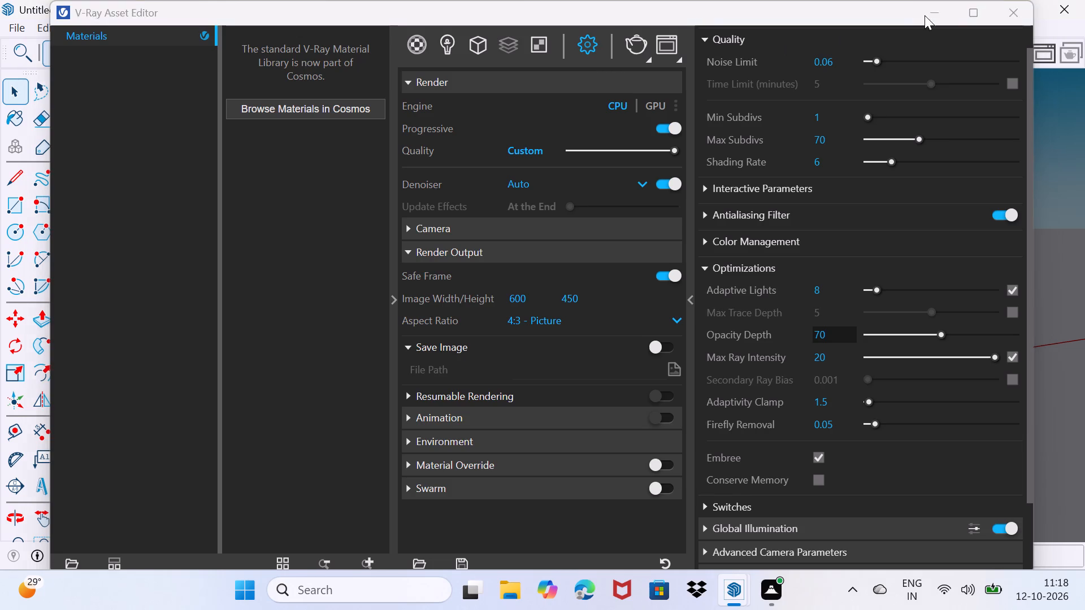
Start a V-Ray render of the house front from a slightly angled view that nearly fills the safe frame.
{"action": "middle_click_drag", "start_coordinate": [591, 338], "coordinate": [453, 331]}
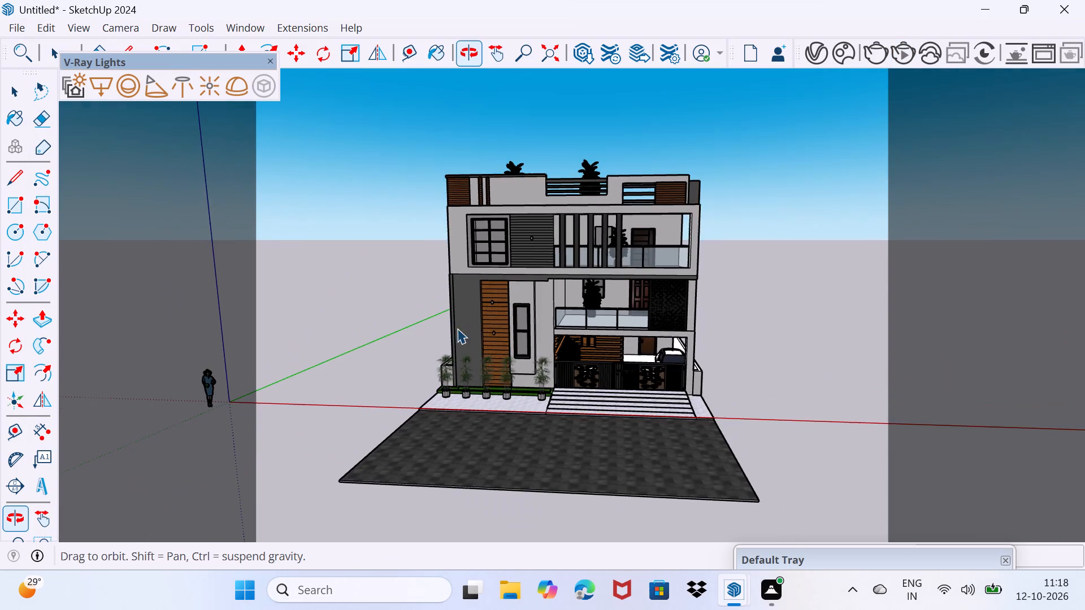
{"action": "scroll", "coordinate": [491, 325], "scroll_direction": "up", "scroll_amount": 4}
{"action": "middle_click_drag", "start_coordinate": [500, 327], "coordinate": [532, 329]}
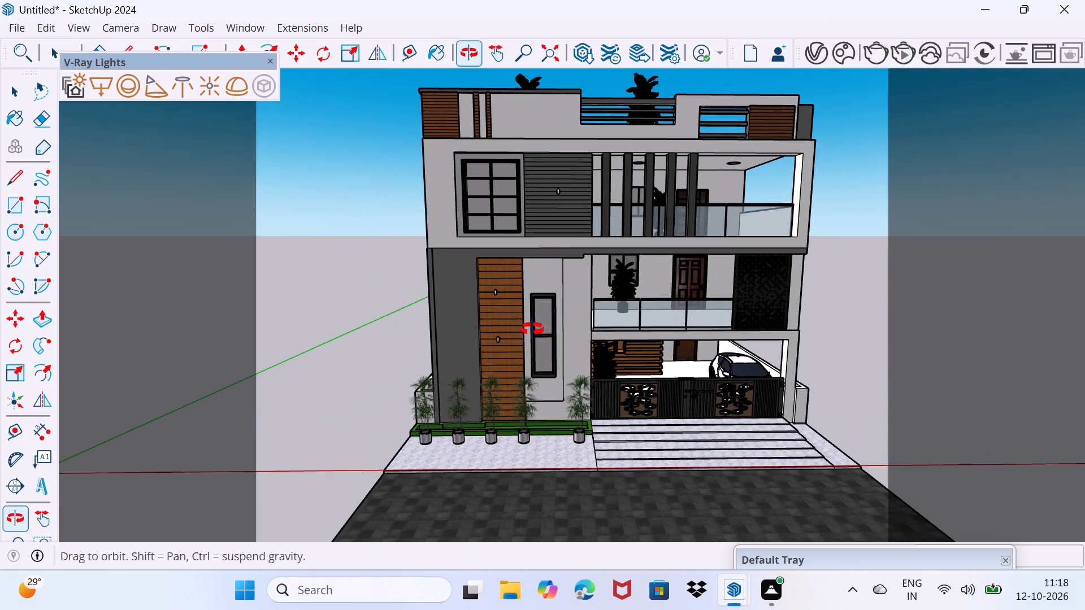
{"action": "middle_click_drag", "start_coordinate": [532, 329], "coordinate": [518, 382]}
{"action": "middle_click_drag", "start_coordinate": [517, 425], "coordinate": [542, 397]}
{"action": "scroll", "coordinate": [554, 382], "scroll_direction": "up", "scroll_amount": 2}
{"action": "middle_click_drag", "start_coordinate": [556, 380], "coordinate": [553, 390]}
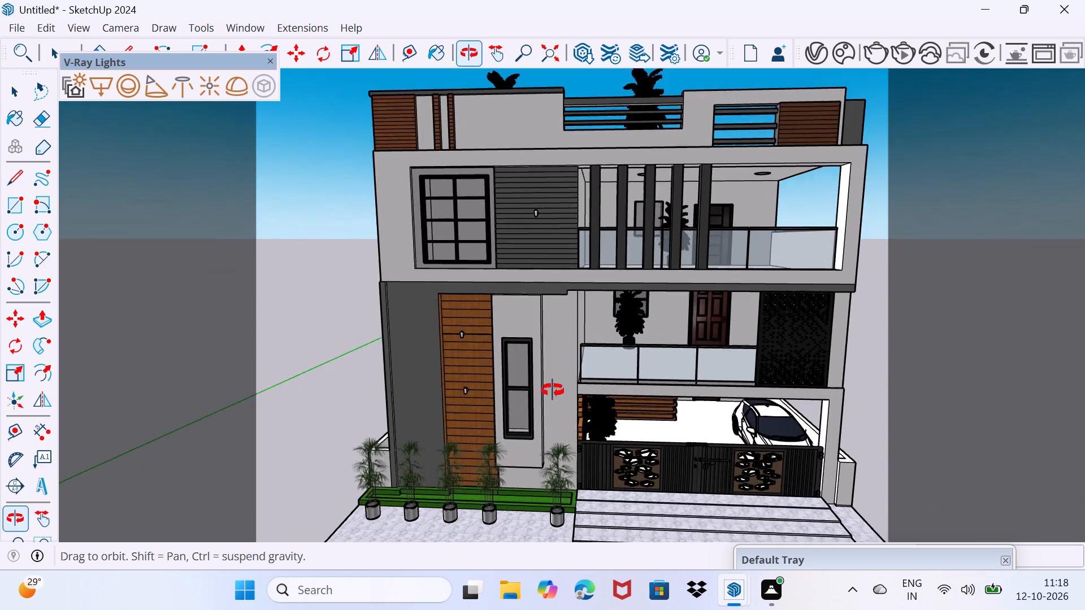
{"action": "middle_click_drag", "start_coordinate": [553, 390], "coordinate": [488, 441]}
{"action": "middle_click_drag", "start_coordinate": [496, 445], "coordinate": [534, 412]}
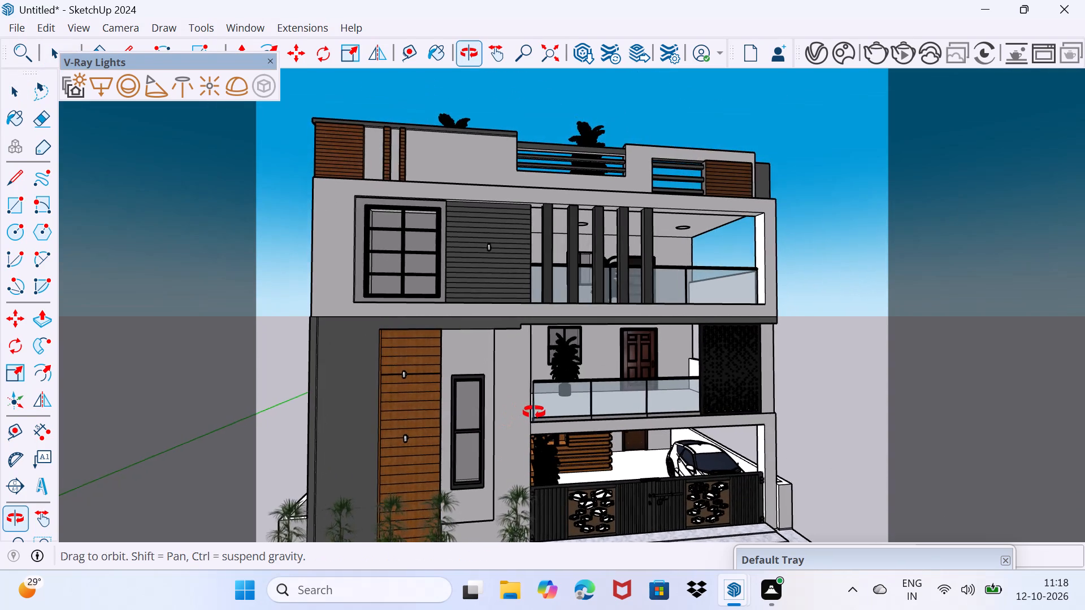
{"action": "middle_click_drag", "start_coordinate": [534, 412], "coordinate": [549, 412]}
{"action": "scroll", "coordinate": [552, 410], "scroll_direction": "up", "scroll_amount": 1}
{"action": "middle_click_drag", "start_coordinate": [552, 410], "coordinate": [563, 359]}
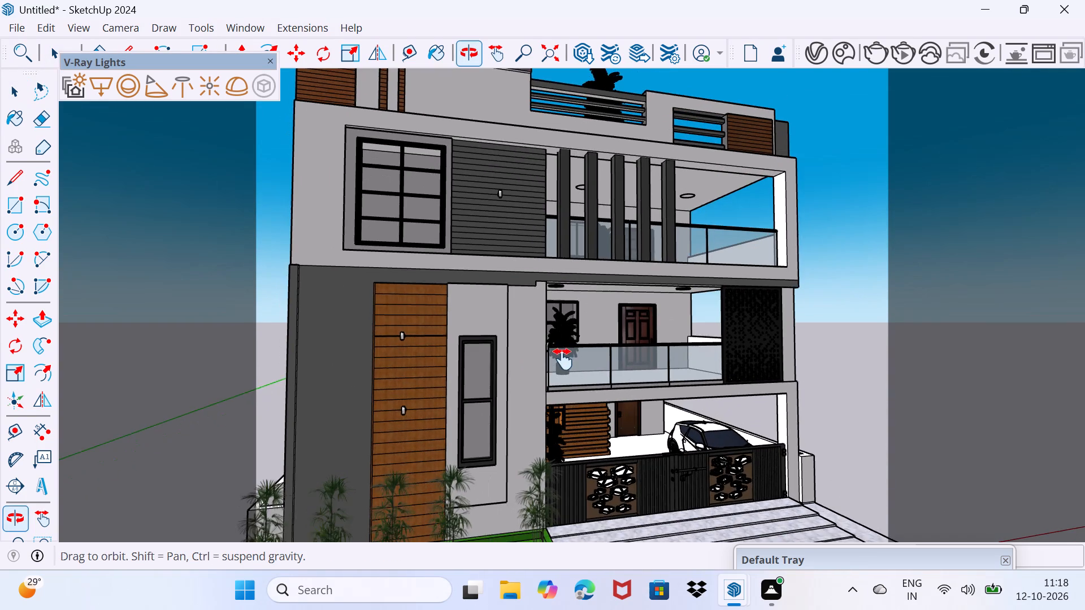
{"action": "middle_click_drag", "start_coordinate": [563, 359], "coordinate": [557, 372]}
{"action": "scroll", "coordinate": [557, 372], "scroll_direction": "down", "scroll_amount": 1}
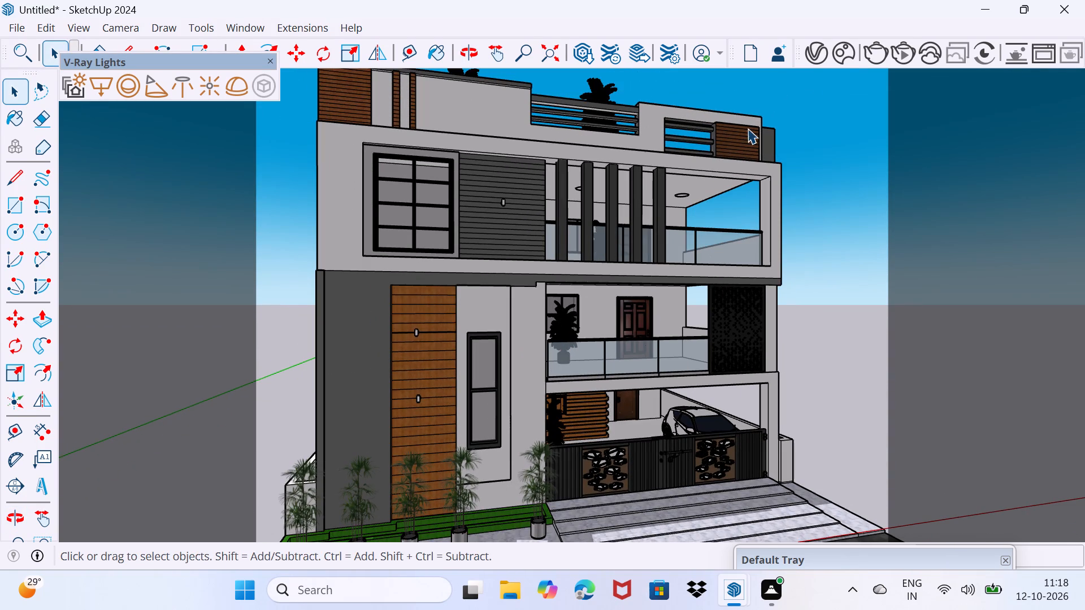
{"action": "left_click", "coordinate": [815, 45]}
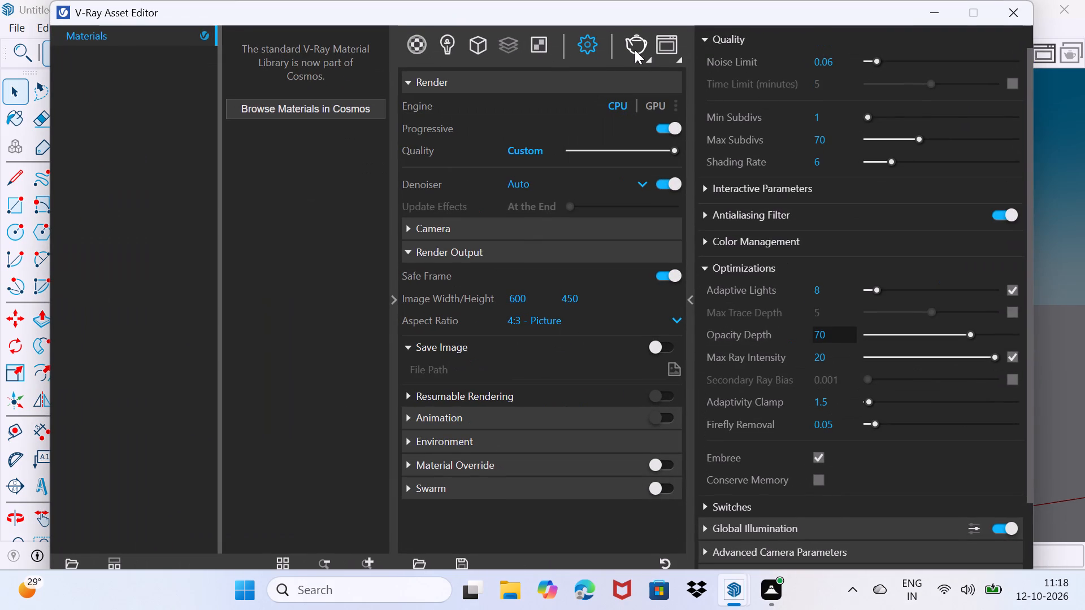
{"action": "left_click", "coordinate": [635, 47]}
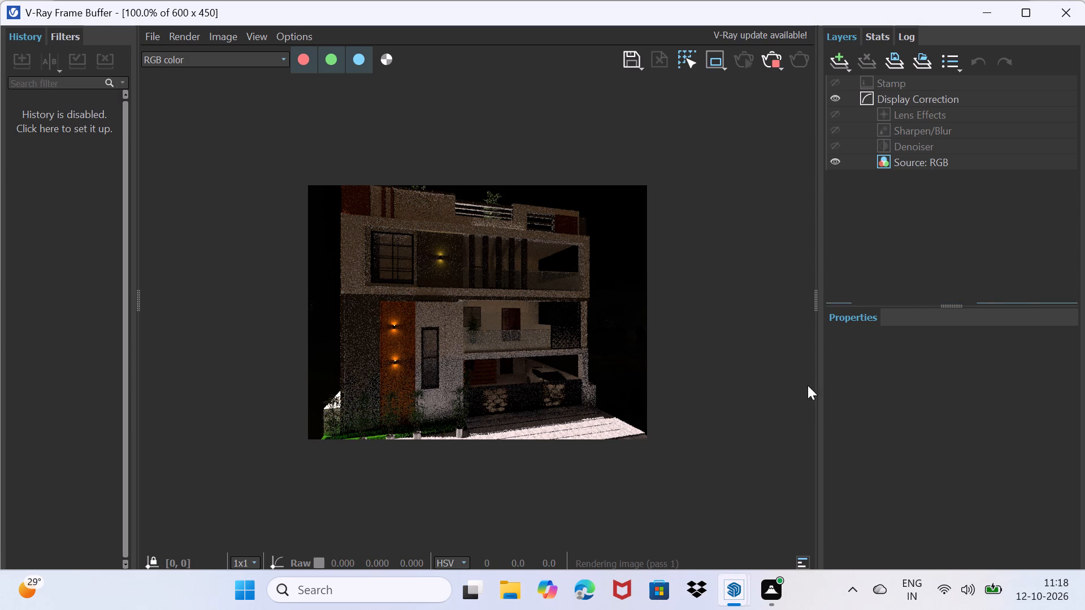
Add an Exposure layer to the render, with exposure about -0.5 and contrast about -0.075.
{"action": "left_click", "coordinate": [842, 63]}
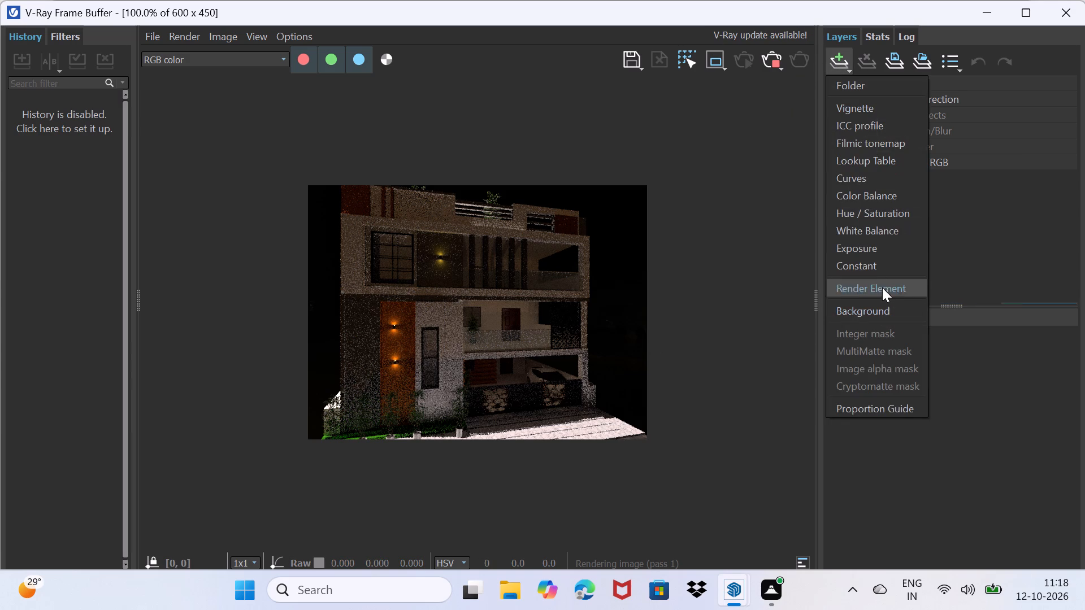
{"action": "left_click", "coordinate": [882, 250]}
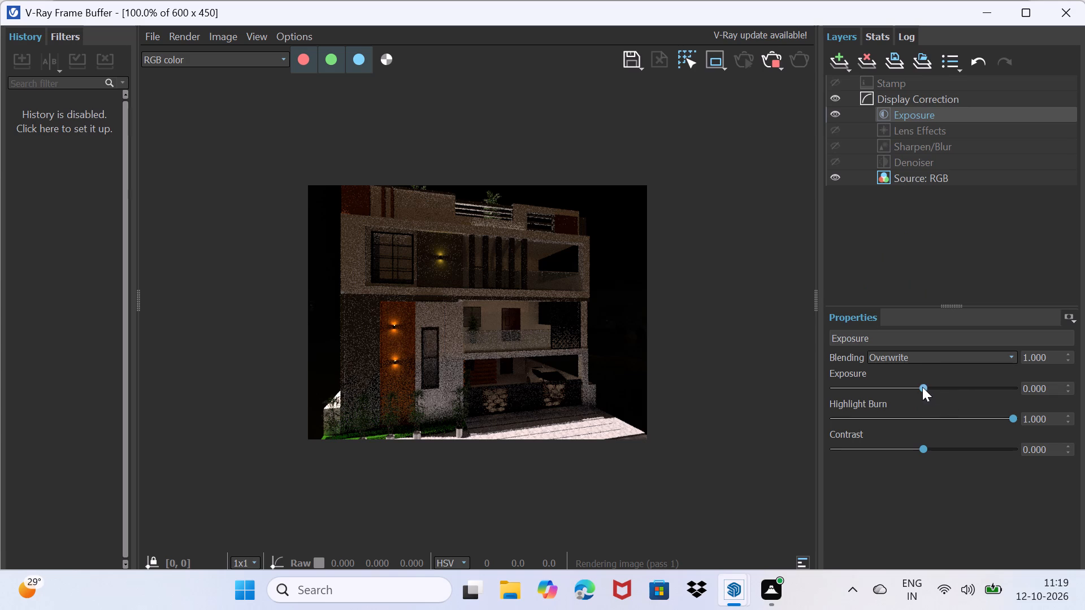
{"action": "left_click_drag", "start_coordinate": [922, 387], "coordinate": [932, 390]}
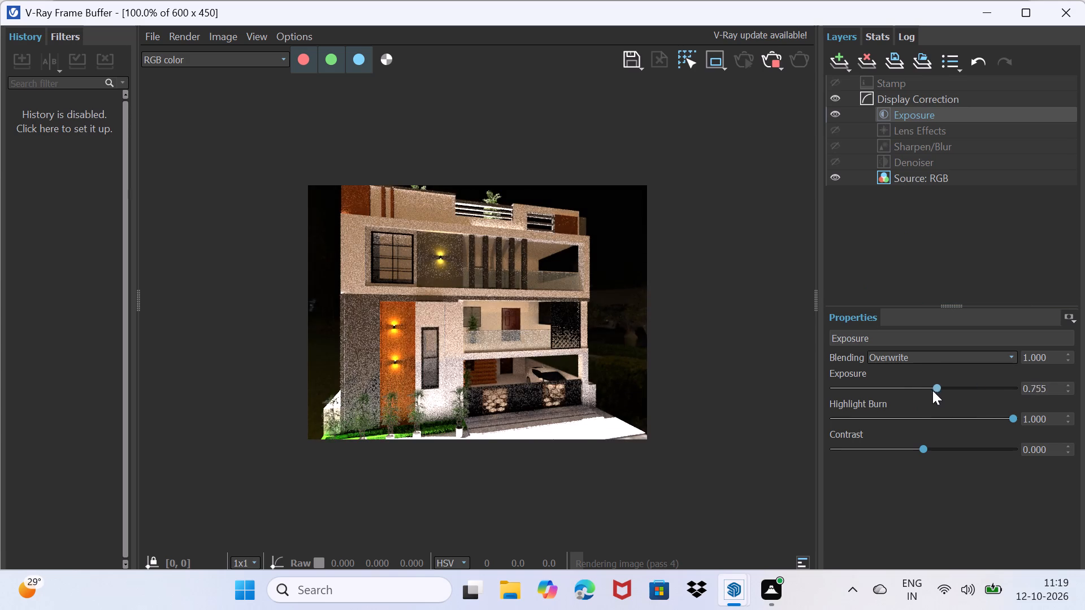
{"action": "left_click_drag", "start_coordinate": [932, 390], "coordinate": [898, 393]}
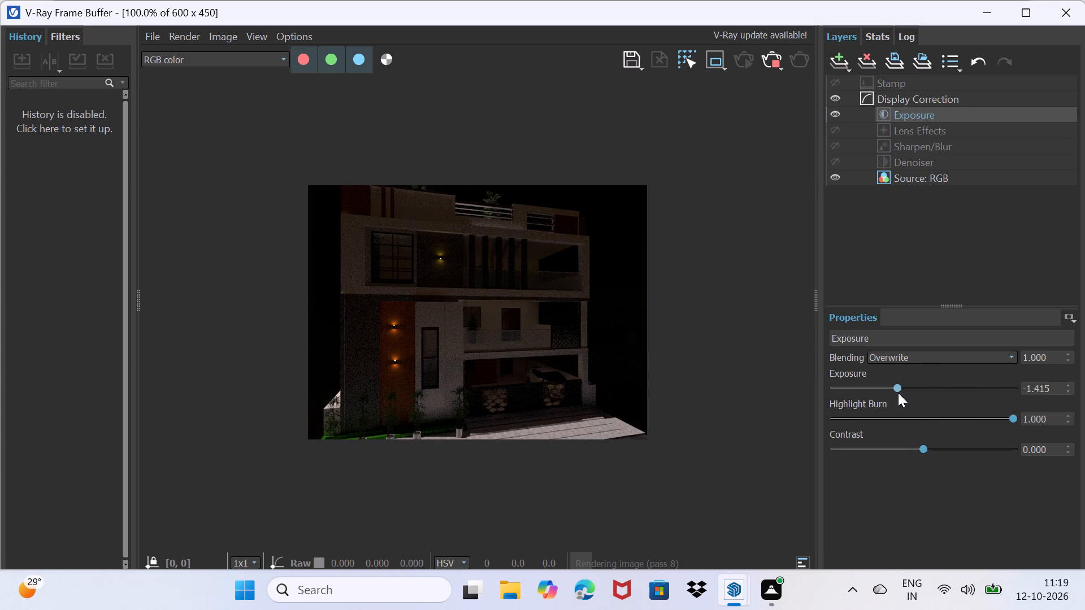
{"action": "left_click_drag", "start_coordinate": [898, 393], "coordinate": [914, 392]}
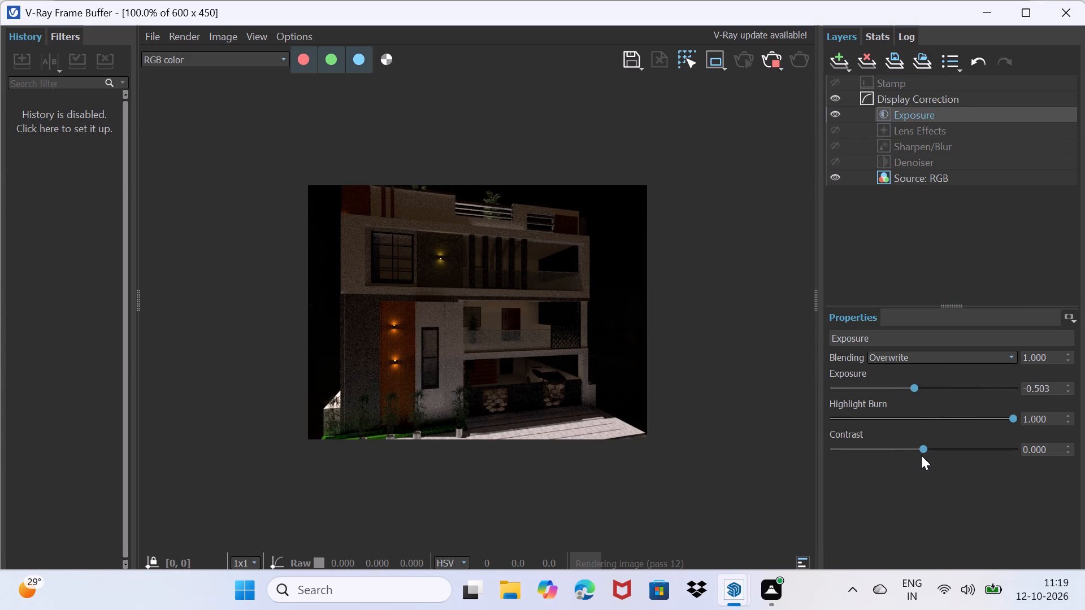
{"action": "left_click_drag", "start_coordinate": [922, 449], "coordinate": [922, 447]}
{"action": "left_click_drag", "start_coordinate": [922, 447], "coordinate": [917, 447]}
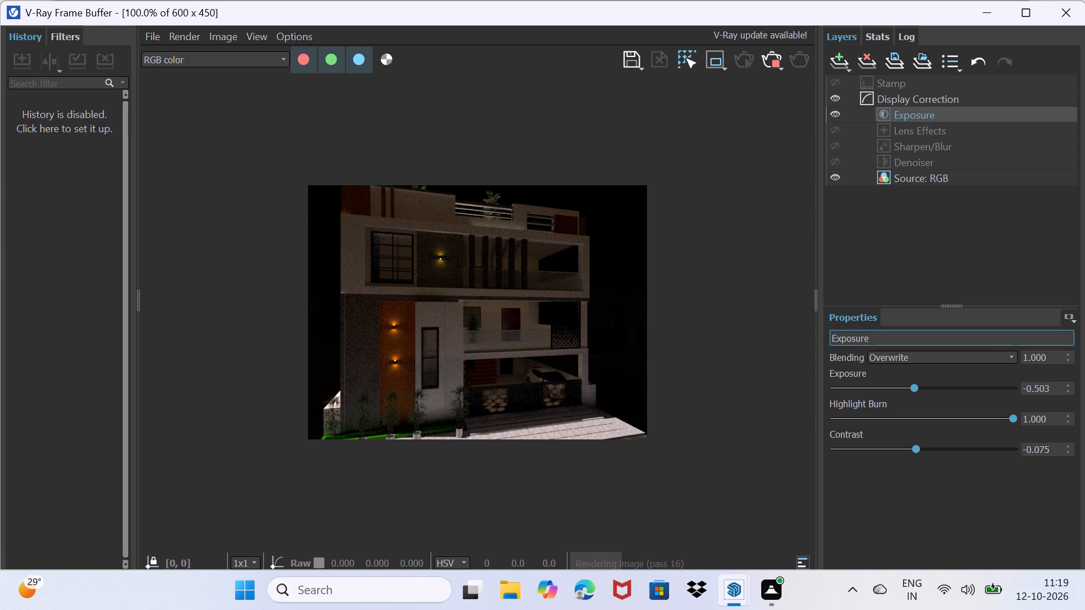
{"action": "left_click", "coordinate": [985, 12]}
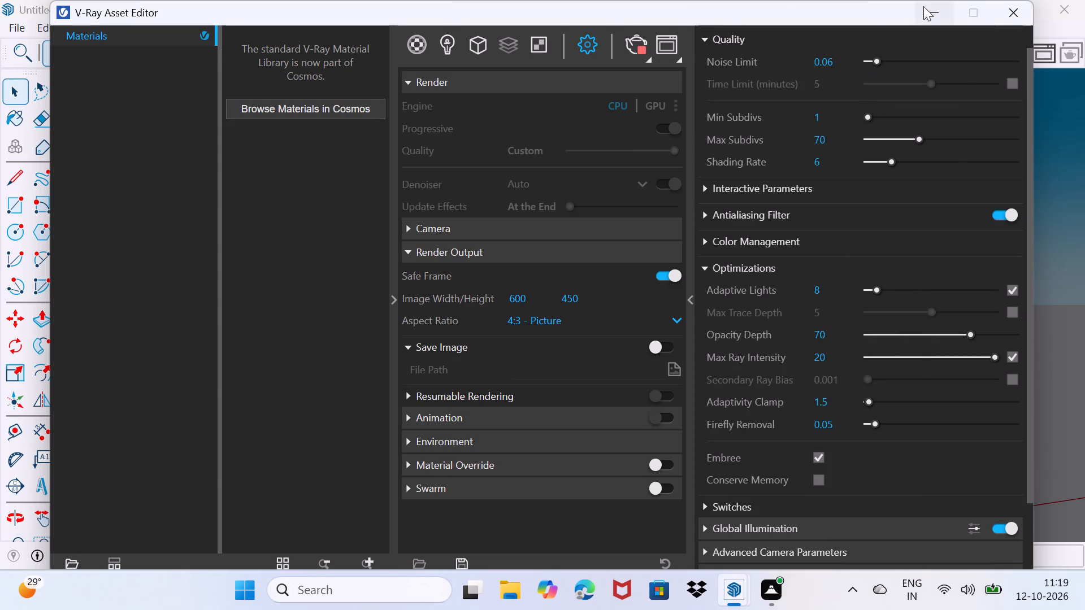
Raise the intensity multiplier of the top-floor balcony's ceiling light, Tlon Light 1950 Ceiling 152 010, to 100.
{"action": "left_click", "coordinate": [925, 6]}
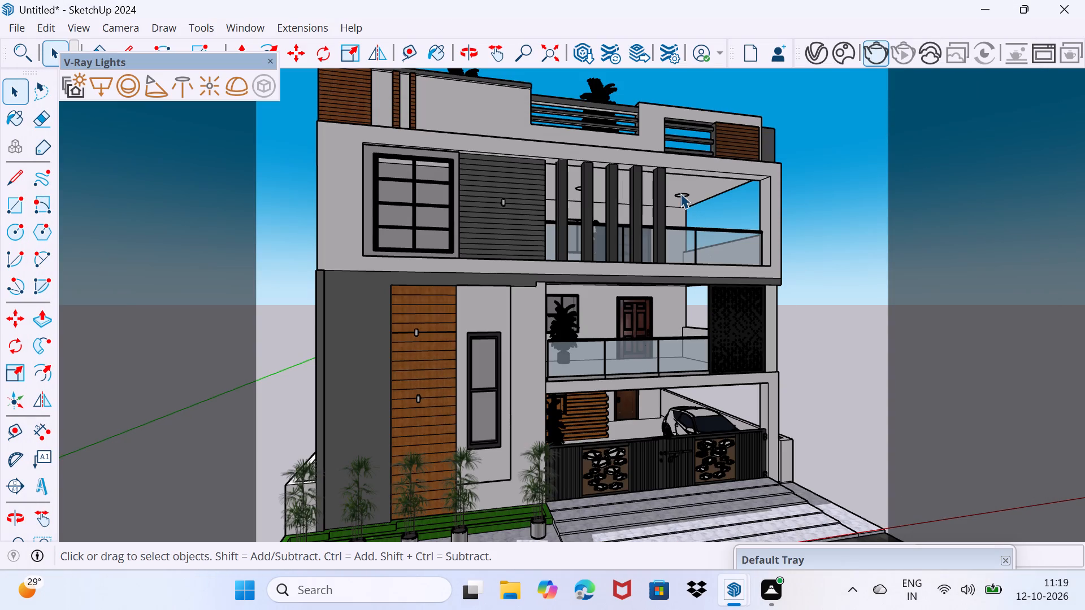
{"action": "left_click", "coordinate": [680, 193]}
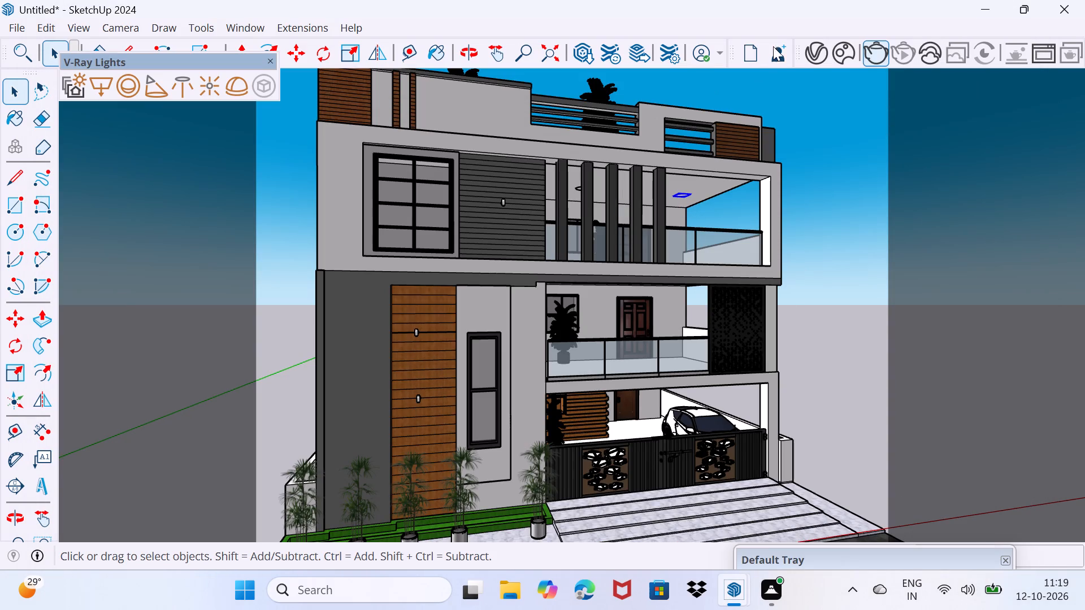
{"action": "left_click", "coordinate": [821, 46]}
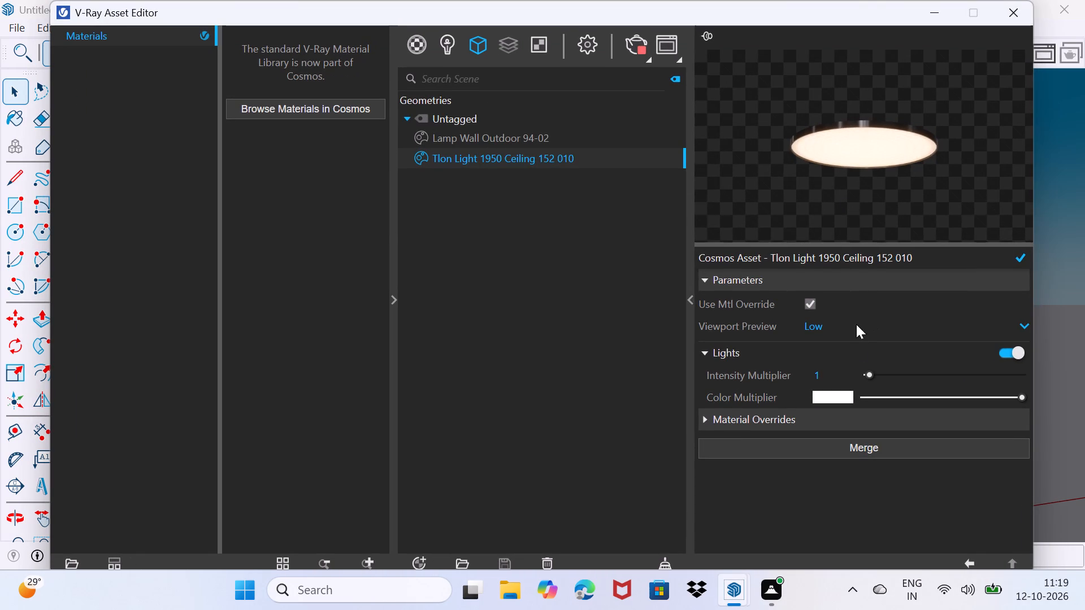
{"action": "left_click_drag", "start_coordinate": [870, 372], "coordinate": [974, 371]}
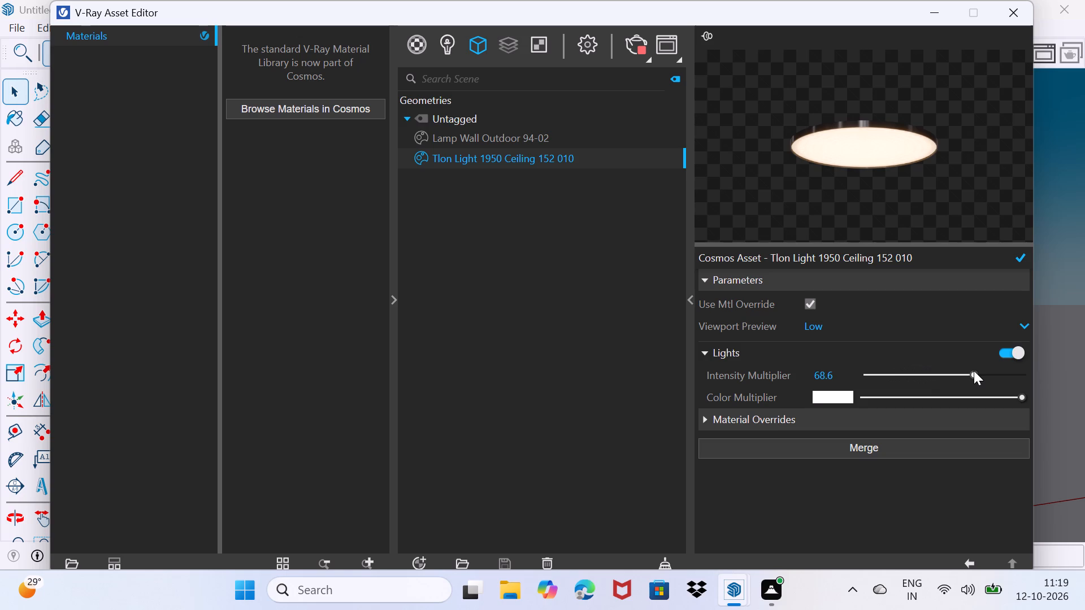
{"action": "left_click_drag", "start_coordinate": [974, 371], "coordinate": [1049, 373]}
{"action": "left_click", "coordinate": [936, 12]}
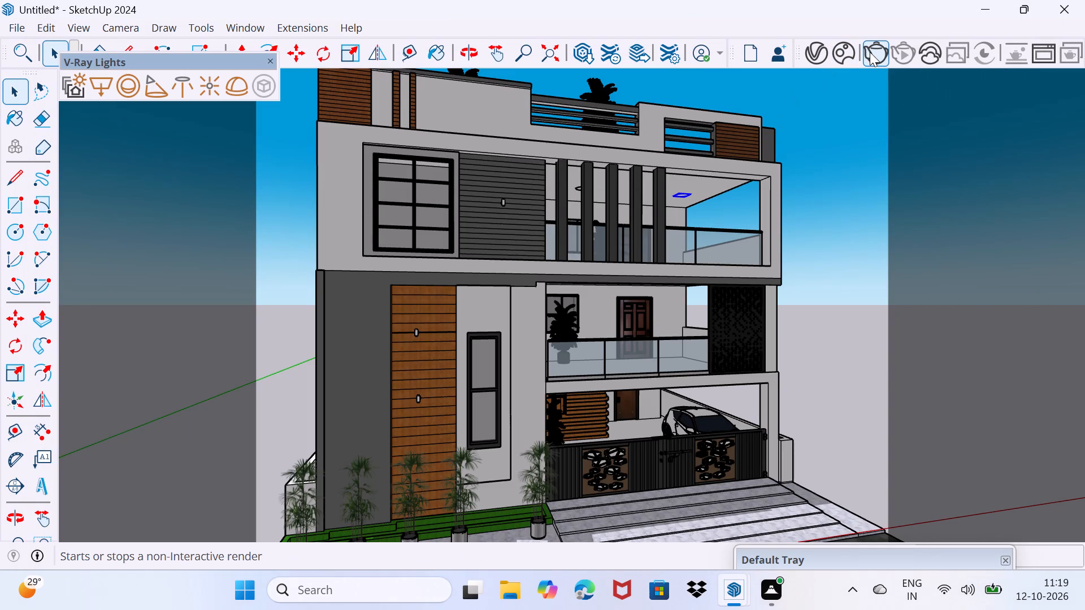
Stop the V-Ray render in progress.
{"action": "left_click", "coordinate": [870, 52]}
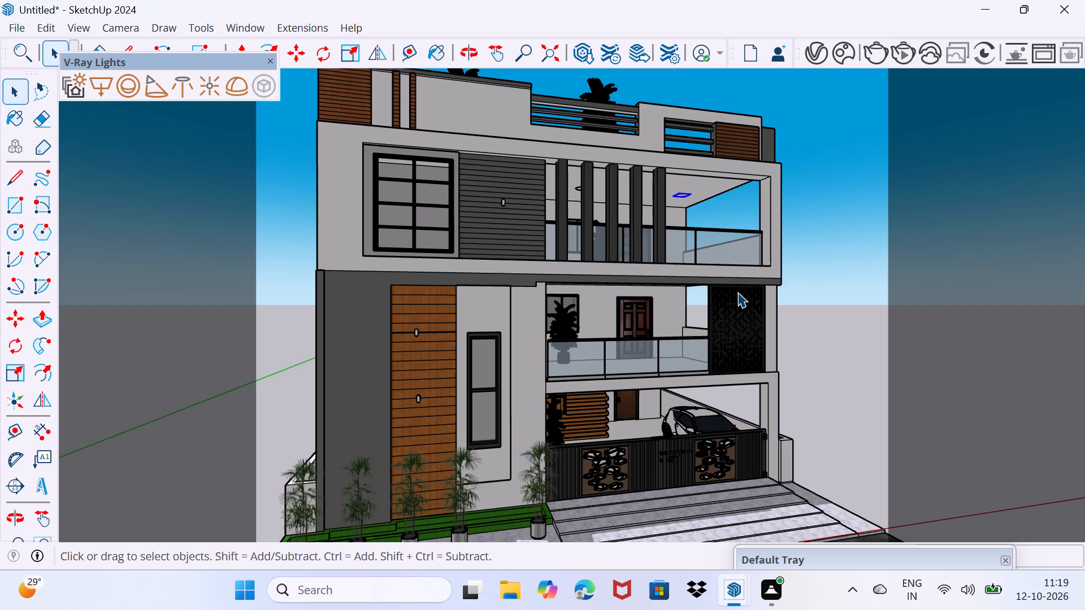
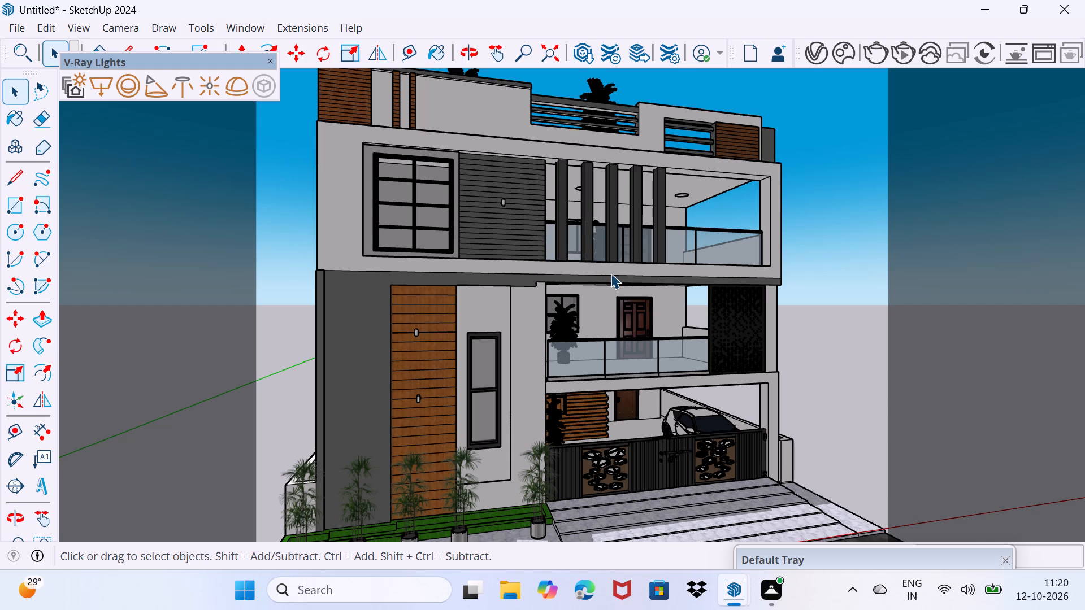
Start a new V-Ray render of the house front with the current ceiling light intensity.
{"action": "left_click", "coordinate": [820, 62]}
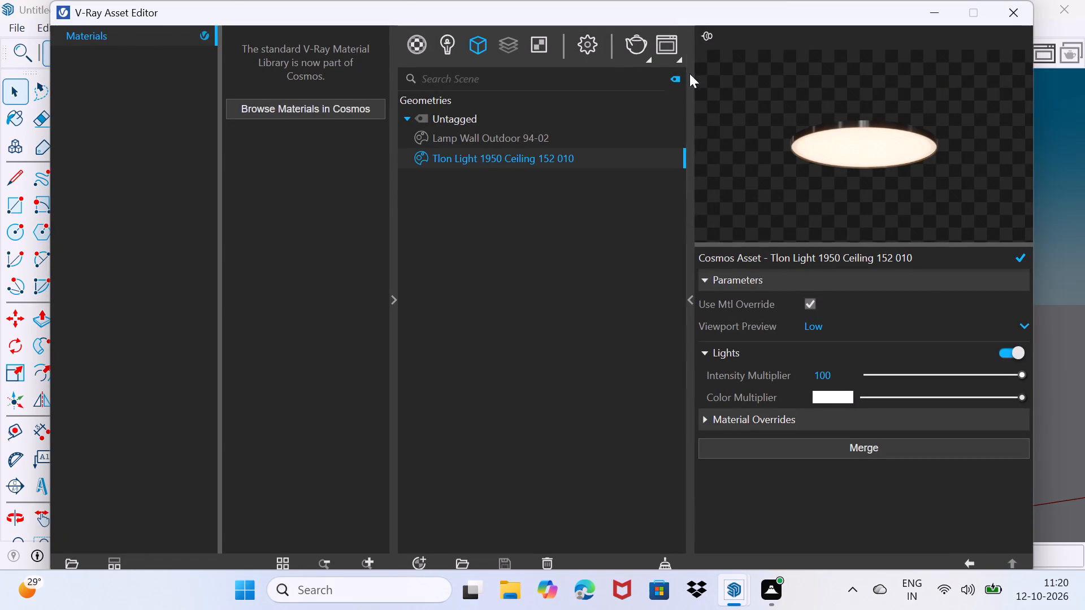
{"action": "left_click", "coordinate": [630, 40]}
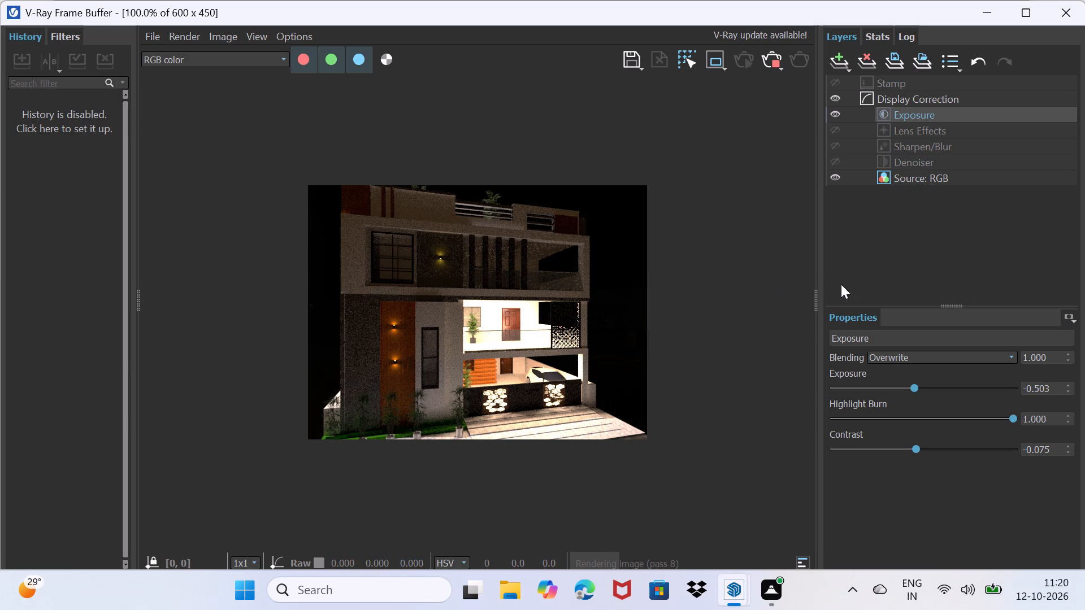
Adjust the render's Exposure layer to a contrast of about -0.314 and an exposure of about -0.849.
{"action": "left_click_drag", "start_coordinate": [917, 448], "coordinate": [944, 451]}
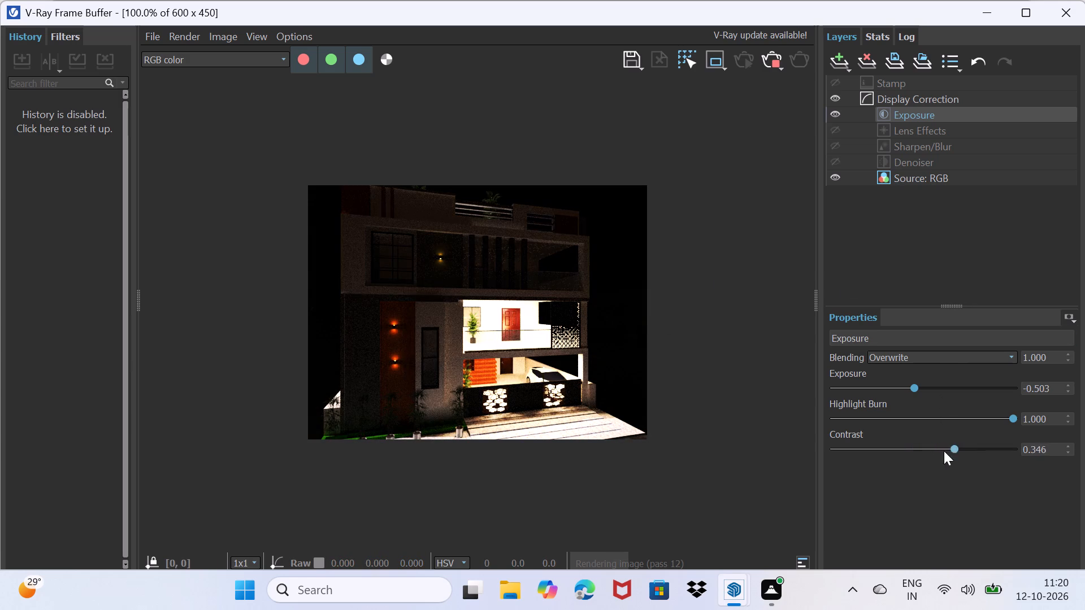
{"action": "left_click_drag", "start_coordinate": [944, 451], "coordinate": [895, 457]}
{"action": "left_click_drag", "start_coordinate": [912, 386], "coordinate": [960, 386]}
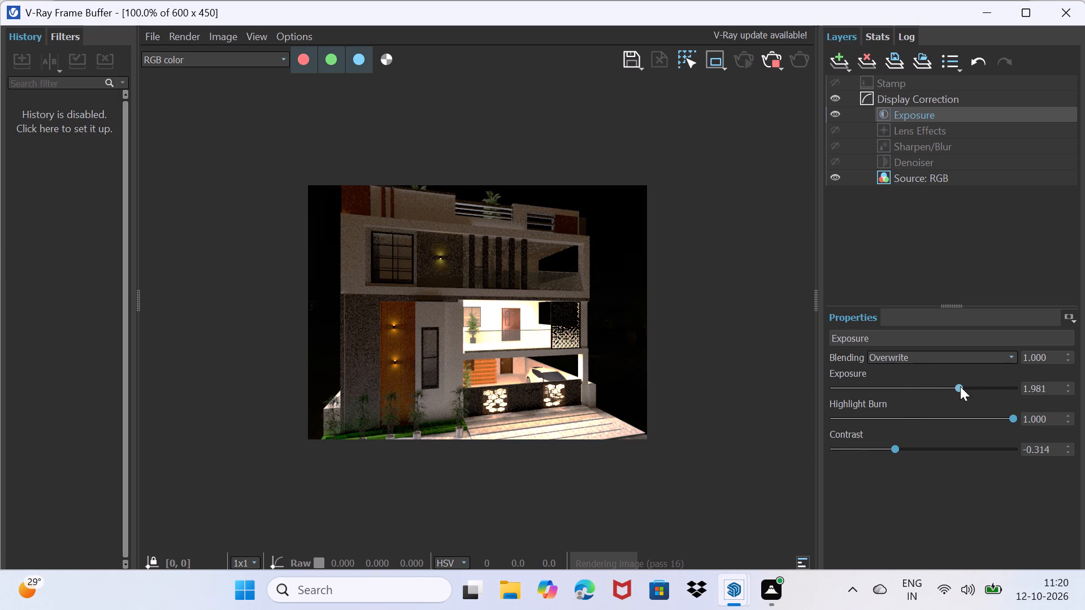
{"action": "left_click_drag", "start_coordinate": [960, 386], "coordinate": [975, 387]}
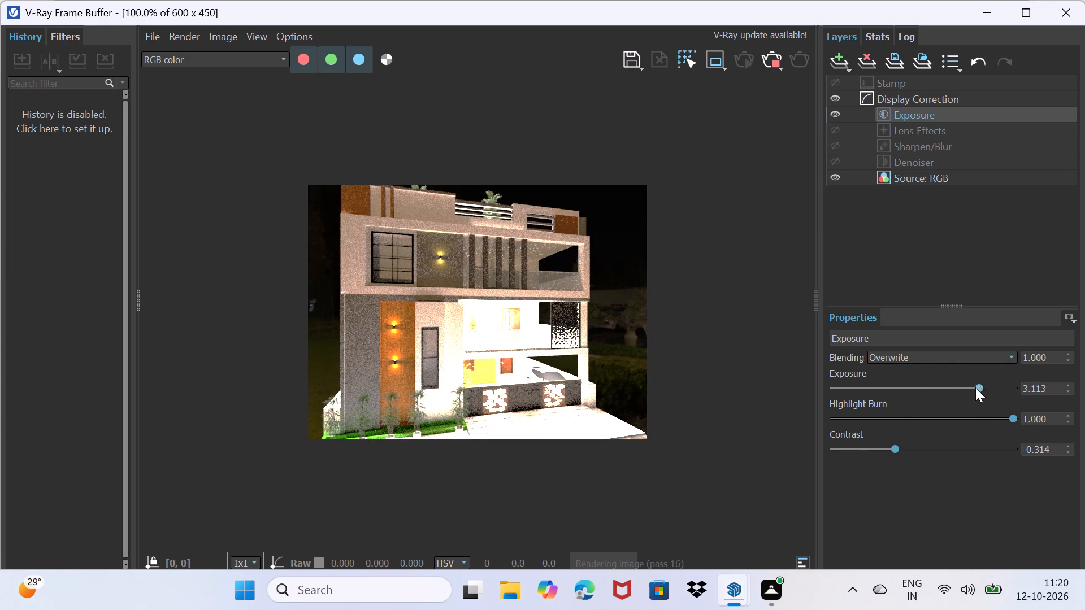
{"action": "left_click_drag", "start_coordinate": [975, 387], "coordinate": [896, 400]}
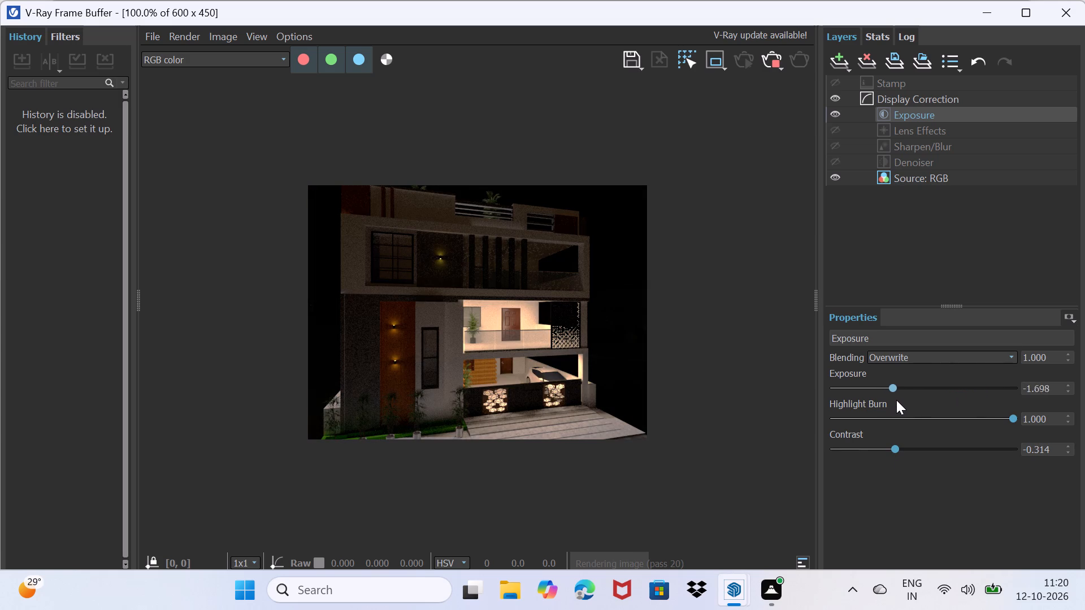
{"action": "left_click_drag", "start_coordinate": [896, 400], "coordinate": [908, 400]}
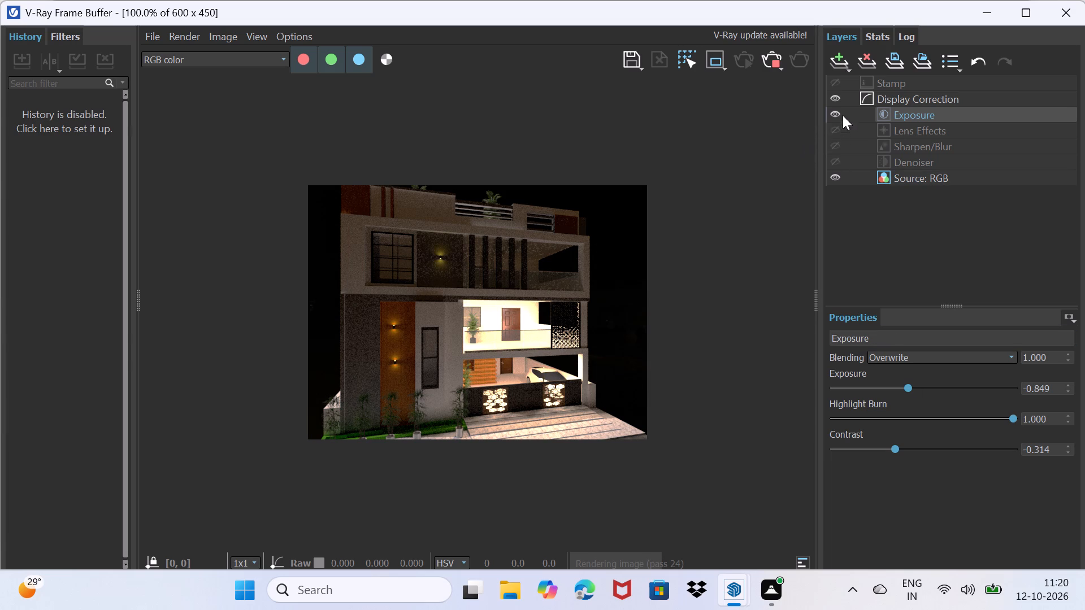
{"action": "left_click", "coordinate": [832, 65]}
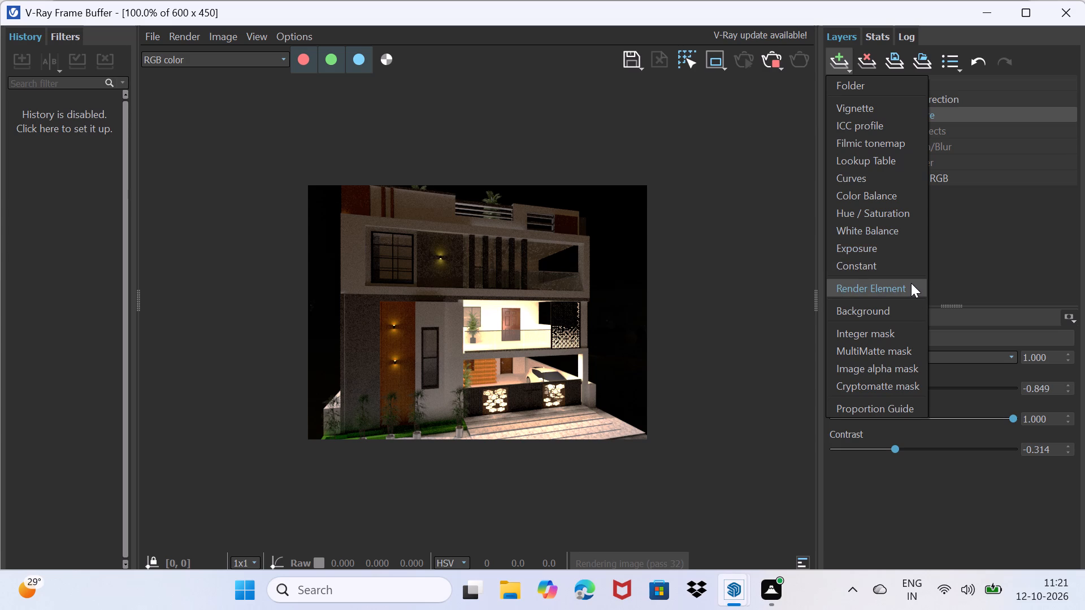
Set the intensity multiplier of the ceiling light Tlon Light 1950 Ceiling 152 010 to 51.
{"action": "left_click", "coordinate": [987, 20]}
{"action": "left_click", "coordinate": [1071, 3]}
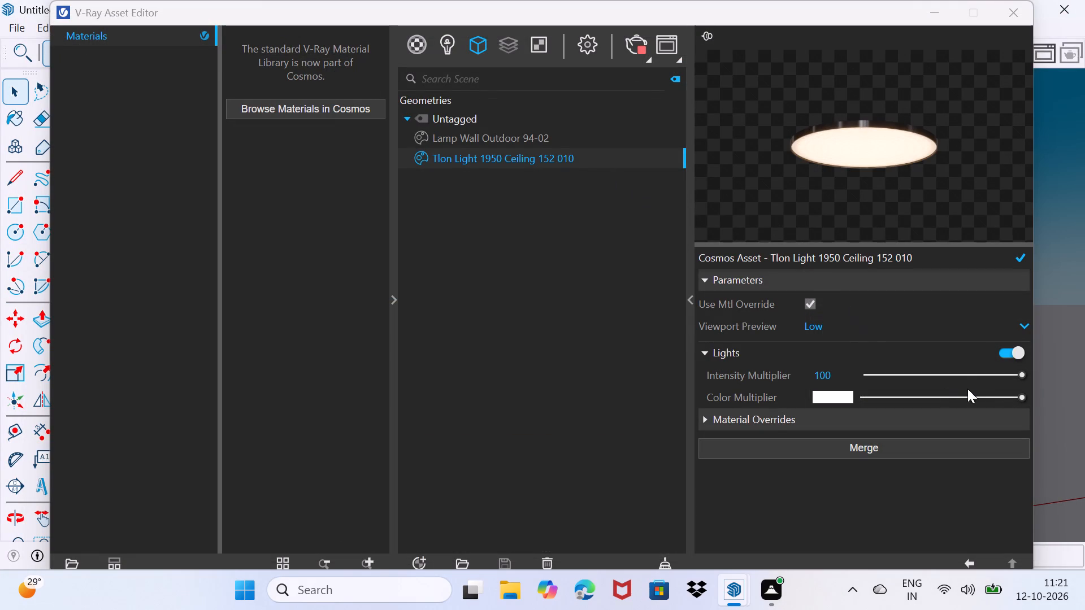
{"action": "left_click", "coordinate": [947, 373]}
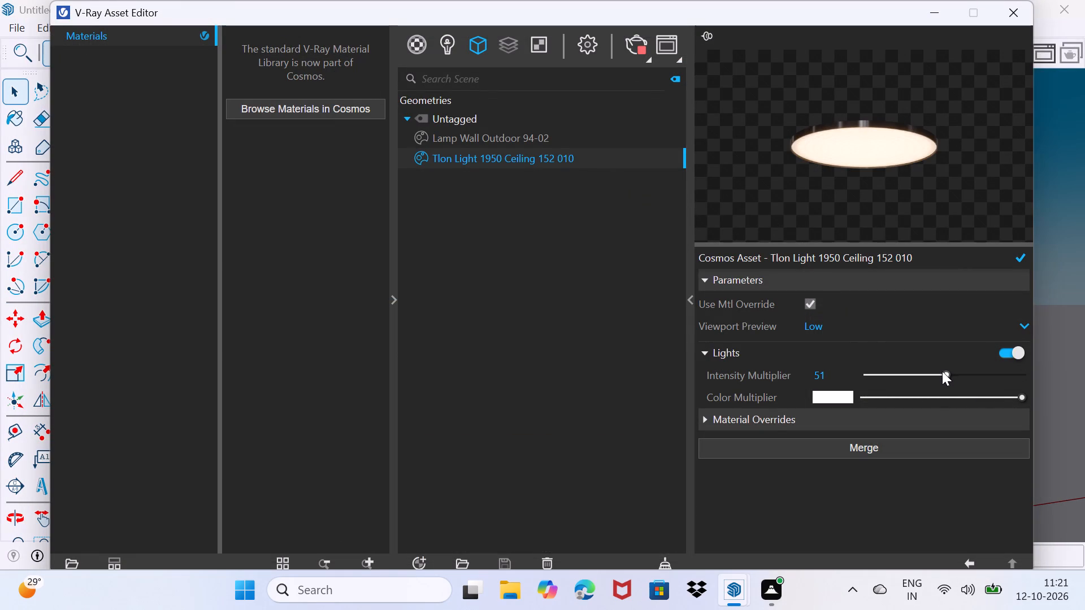
Stop the render in progress and restart the V-Ray render of the house front with the new light intensity.
{"action": "left_click", "coordinate": [630, 40]}
{"action": "left_click", "coordinate": [632, 48]}
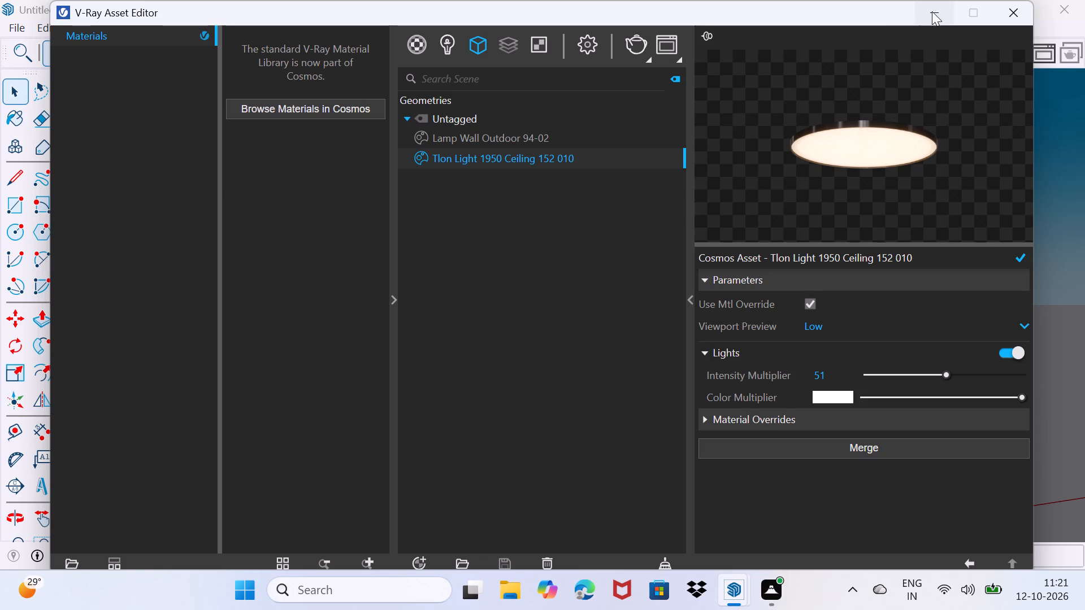
{"action": "left_click", "coordinate": [934, 11]}
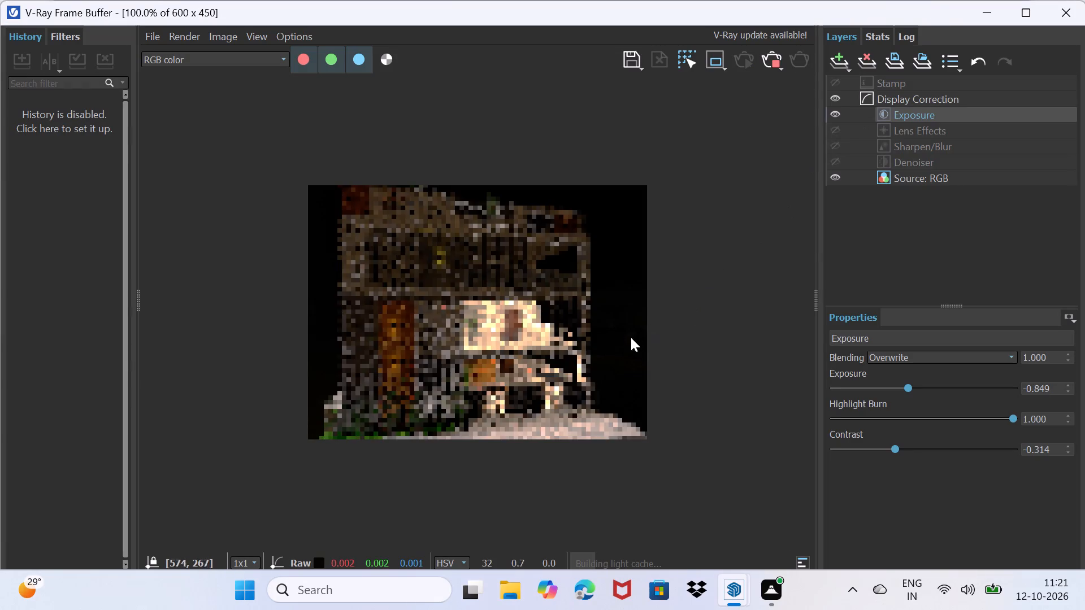
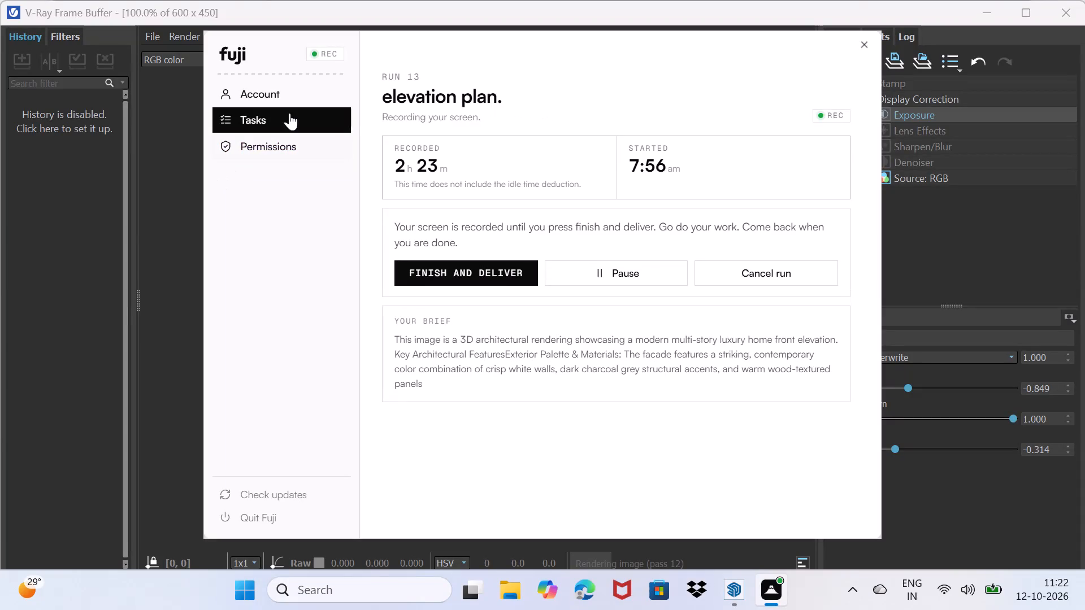
Save the night render as a JPEG image named king home in the Documents folder, and close the render window.
{"action": "left_click", "coordinate": [166, 274]}
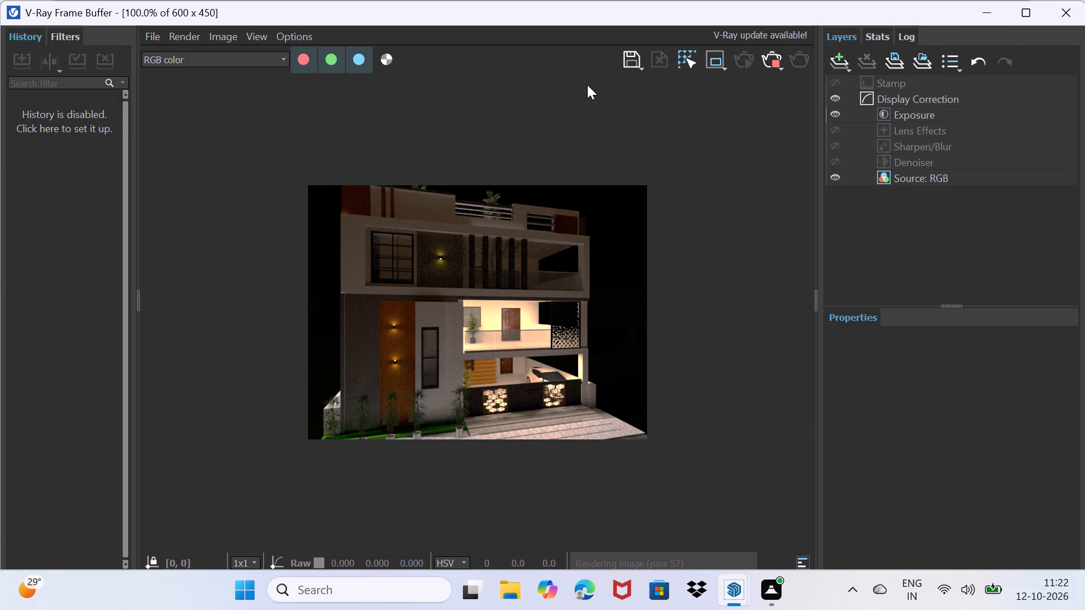
{"action": "left_click", "coordinate": [631, 56]}
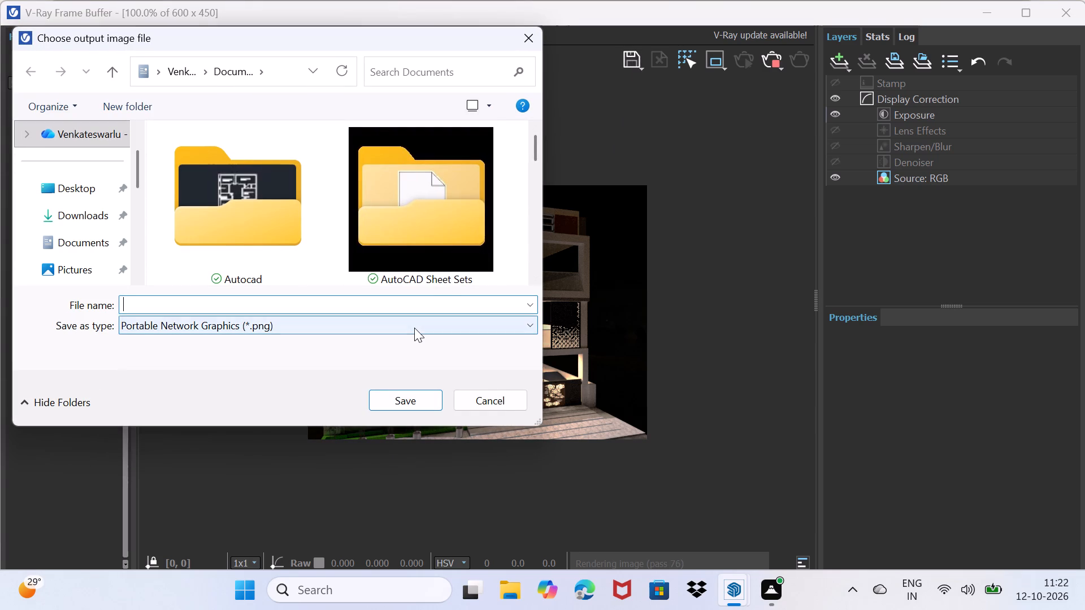
{"action": "left_click", "coordinate": [414, 328]}
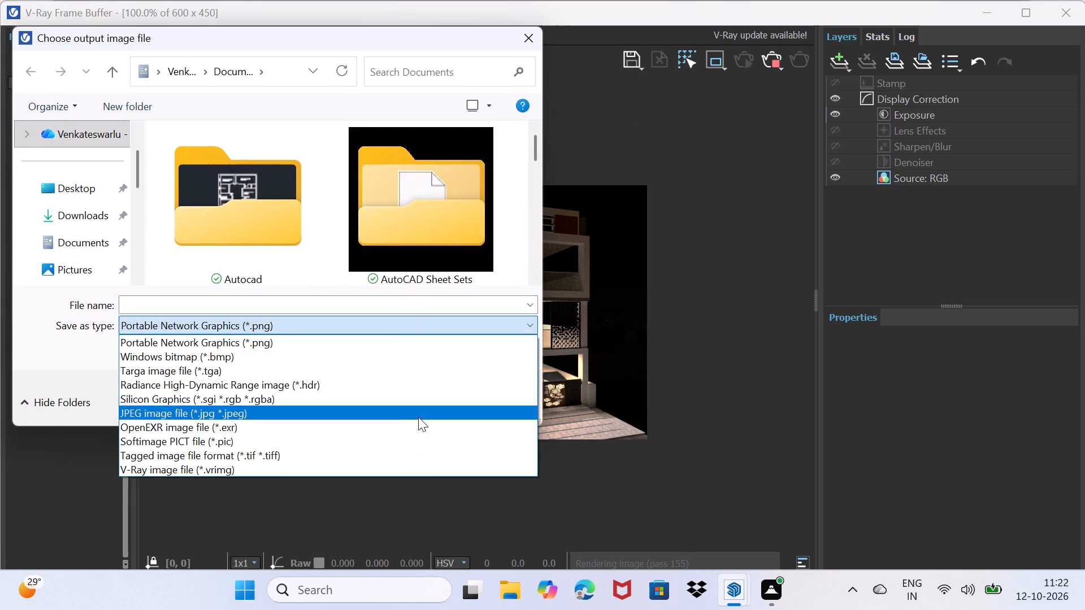
{"action": "left_click", "coordinate": [418, 417]}
{"action": "left_click", "coordinate": [407, 298]}
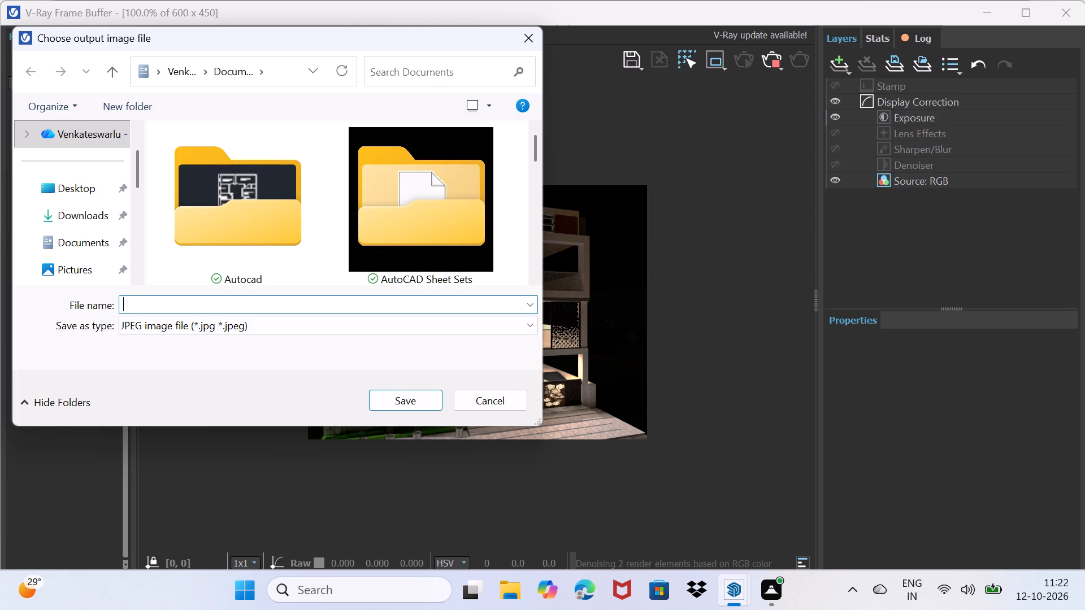
{"action": "type", "text": "king"}
{"action": "key", "text": "space"}
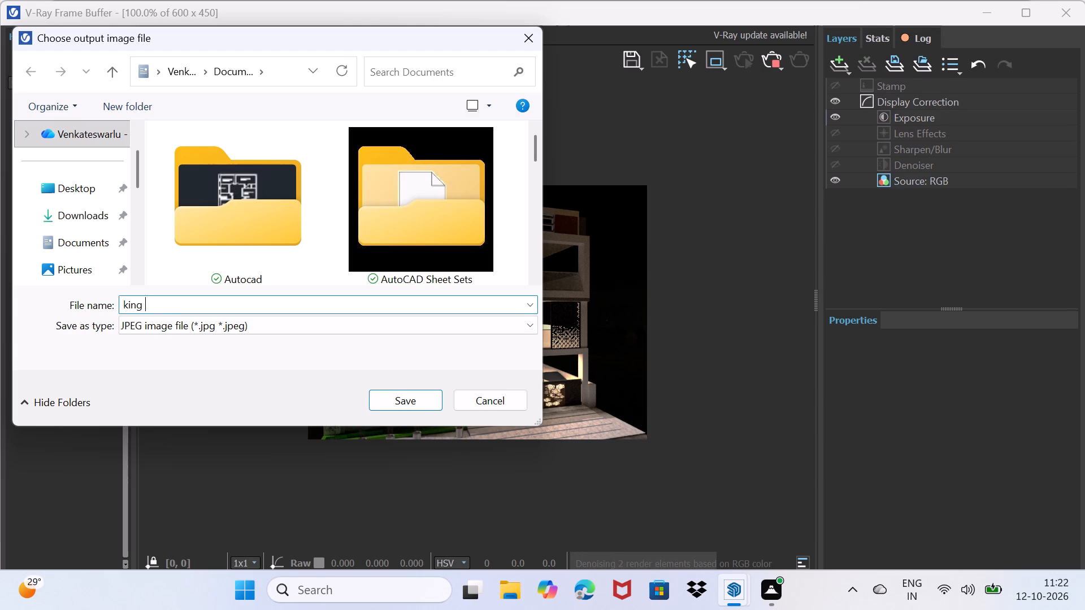
{"action": "type", "text": "home"}
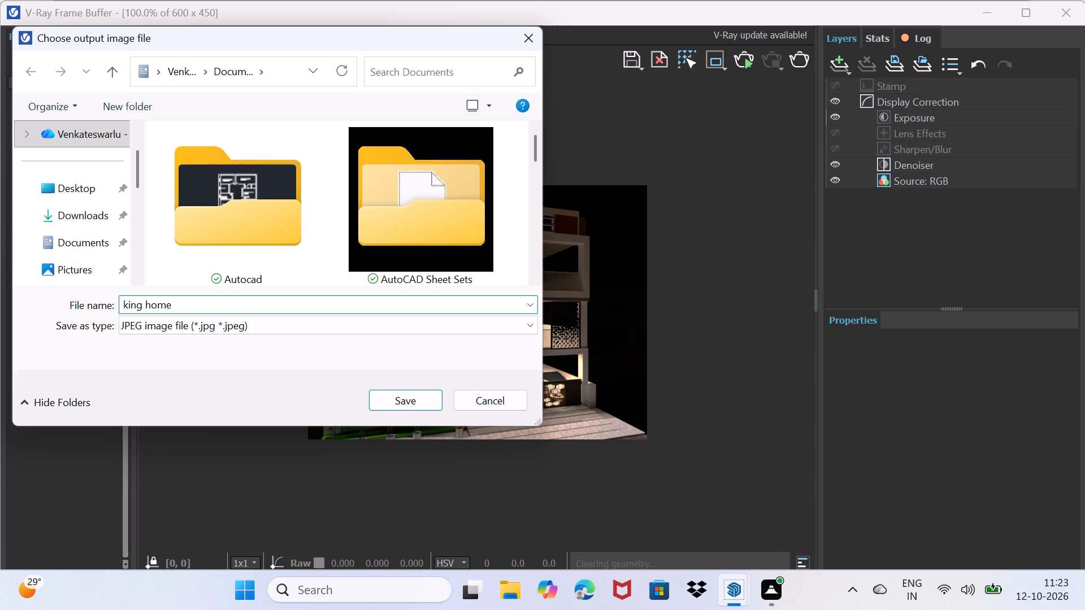
{"action": "key", "text": "Return"}
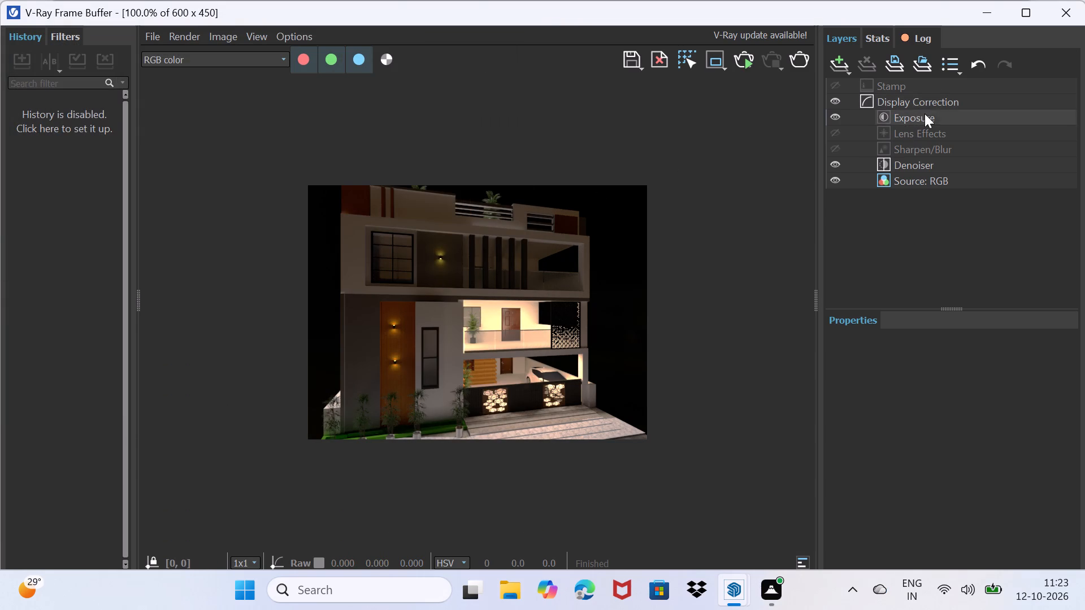
{"action": "left_click", "coordinate": [1061, 17]}
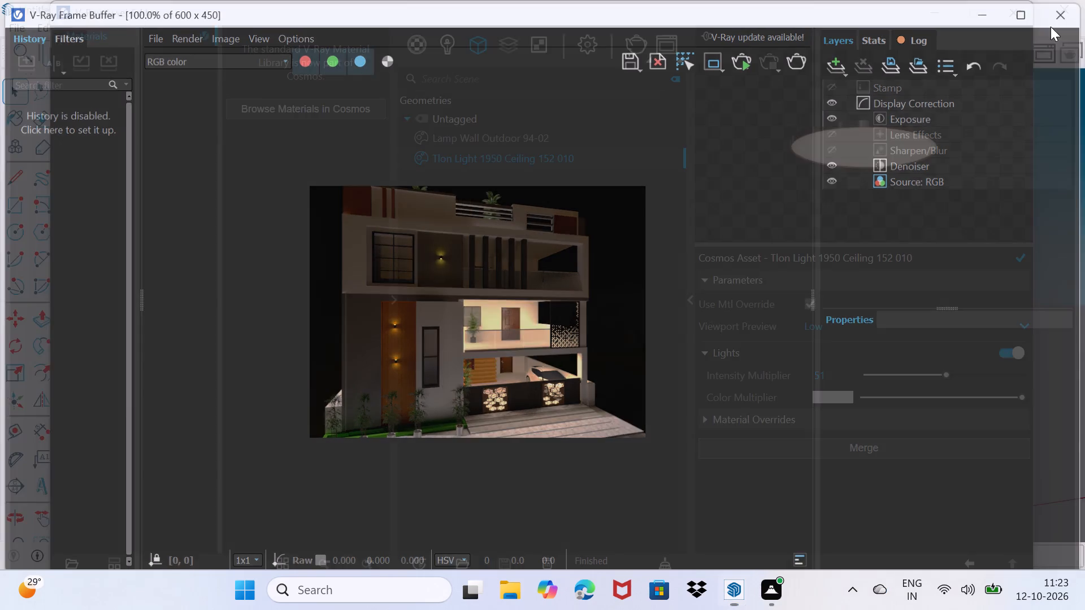
{"action": "left_click", "coordinate": [926, 14]}
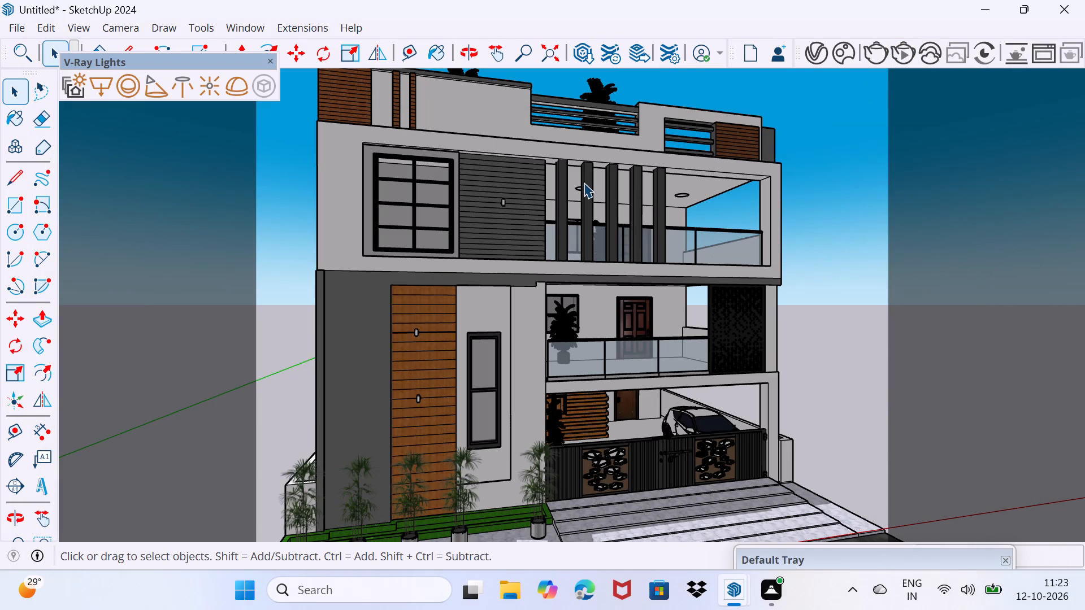
Save the house model as a SketchUp file named king home v in the Documents folder.
{"action": "key", "text": "ctrl+s"}
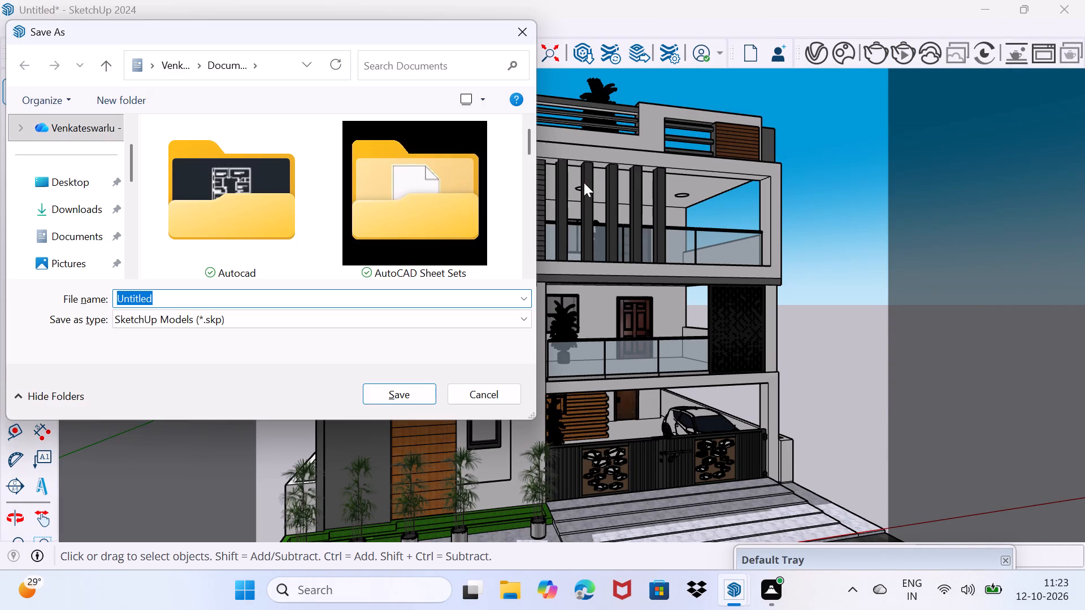
{"action": "left_click", "coordinate": [308, 298]}
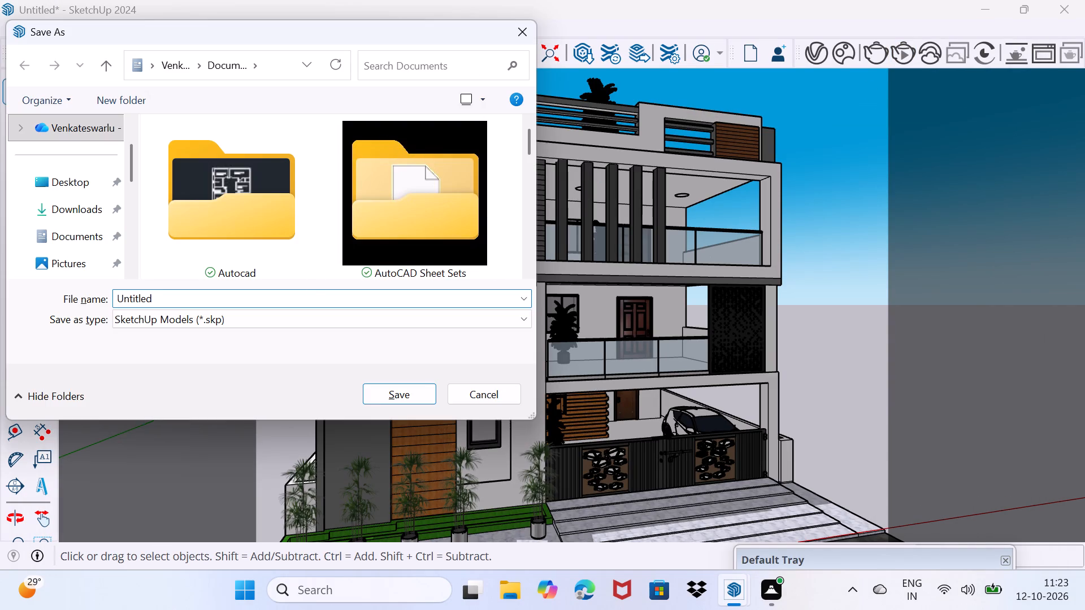
{"action": "key", "text": "BackSpace"}
{"action": "key", "text": "BackSpace"}
{"action": "key", "text": "BackSpace"}
{"action": "key", "text": "BackSpace"}
{"action": "key", "text": "BackSpace"}
{"action": "key", "text": "BackSpace"}
{"action": "key", "text": "BackSpace"}
{"action": "key", "text": "BackSpace"}
{"action": "key", "text": "BackSpace"}
{"action": "key", "text": "BackSpace"}
{"action": "key", "text": "BackSpace"}
{"action": "key", "text": "BackSpace"}
{"action": "key", "text": "BackSpace"}
{"action": "key", "text": "BackSpace"}
{"action": "key", "text": "BackSpace"}
{"action": "key", "text": "BackSpace"}
{"action": "key", "text": "BackSpace"}
{"action": "type", "text": "king"}
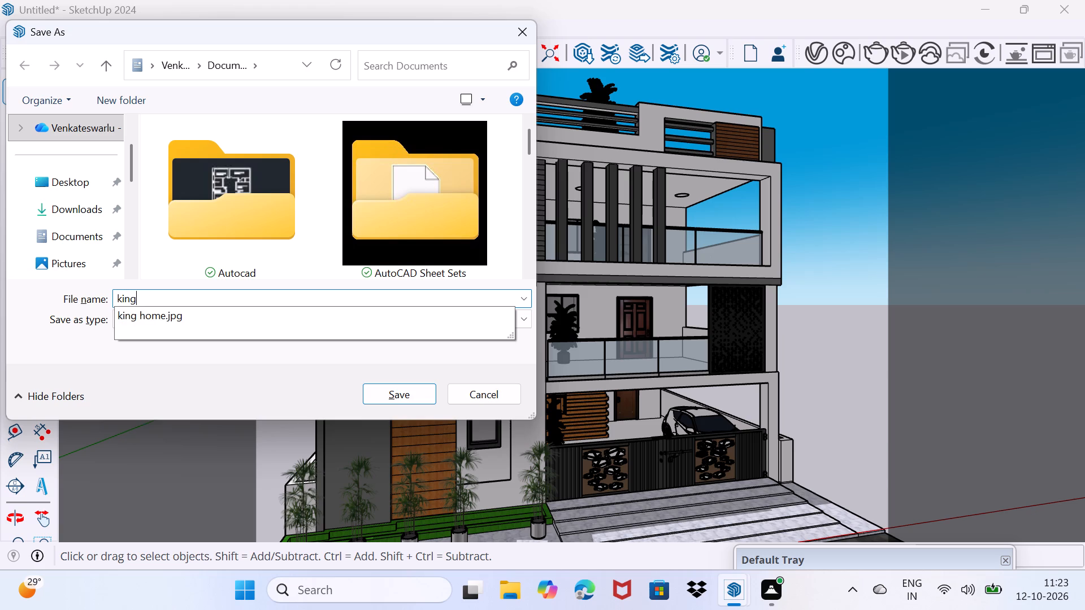
{"action": "key", "text": "space"}
{"action": "type", "text": "home"}
{"action": "key", "text": "space"}
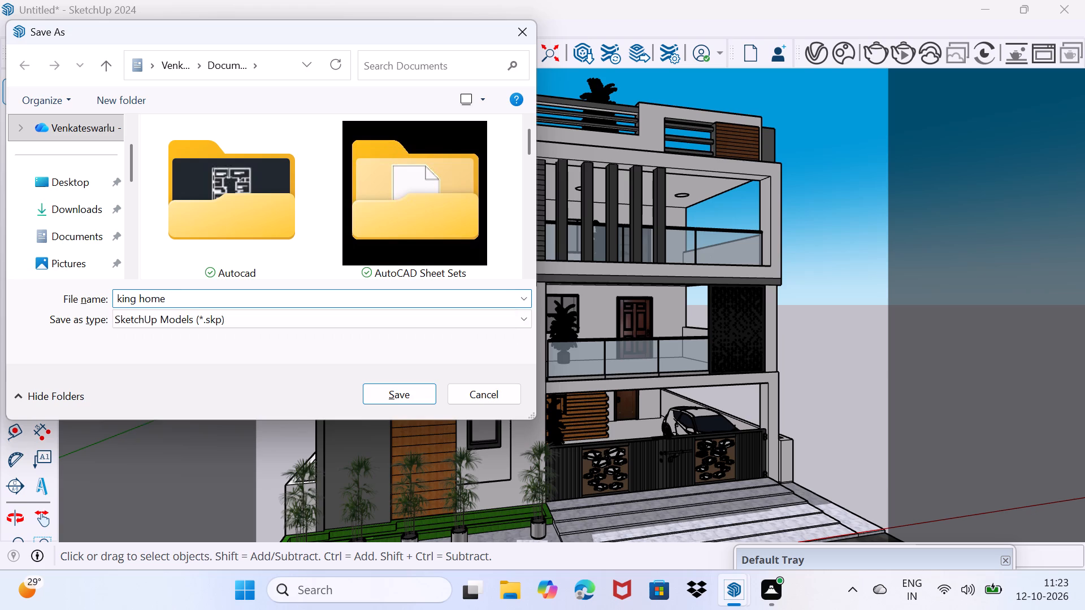
{"action": "key", "text": "v"}
{"action": "left_click", "coordinate": [413, 393]}
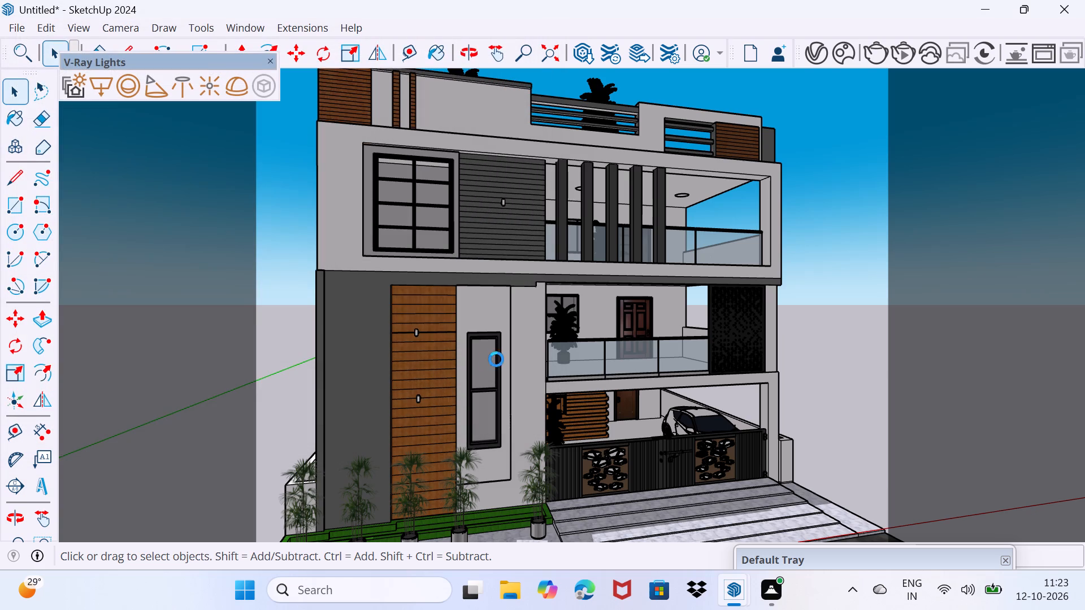